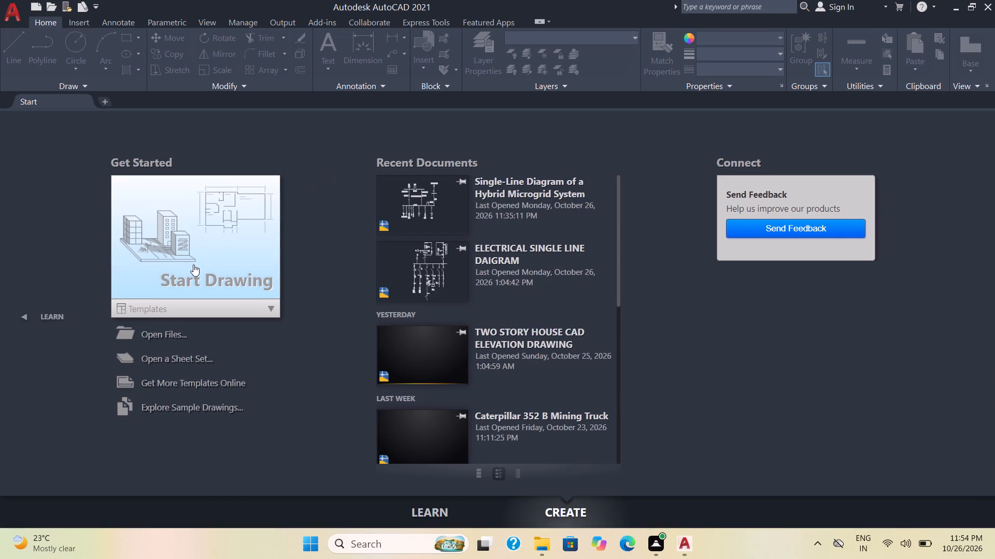
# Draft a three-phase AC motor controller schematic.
# Start a new blank drawing.
pyautogui.click(193, 264)
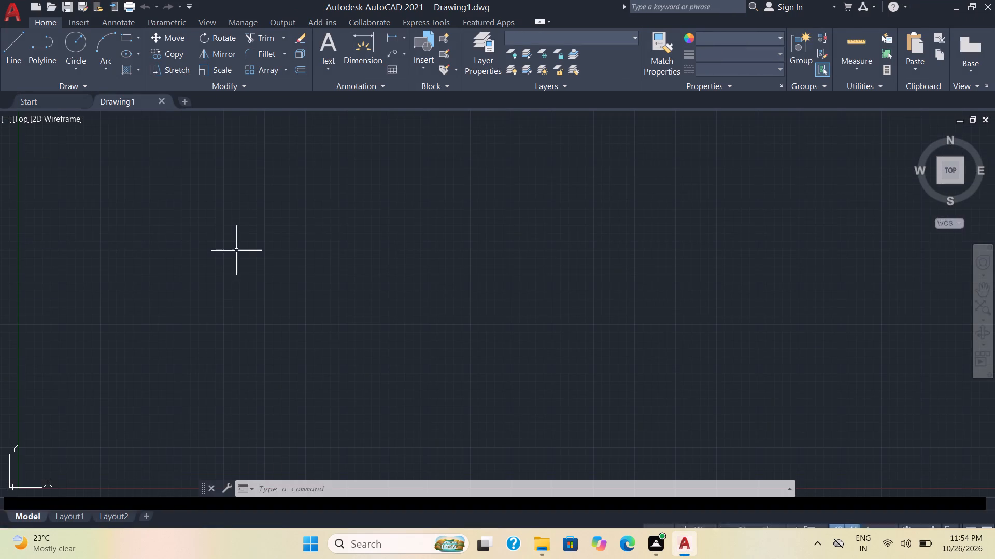
# Turn on command history logging with the LOGFILEON command.
pyautogui.press('l')
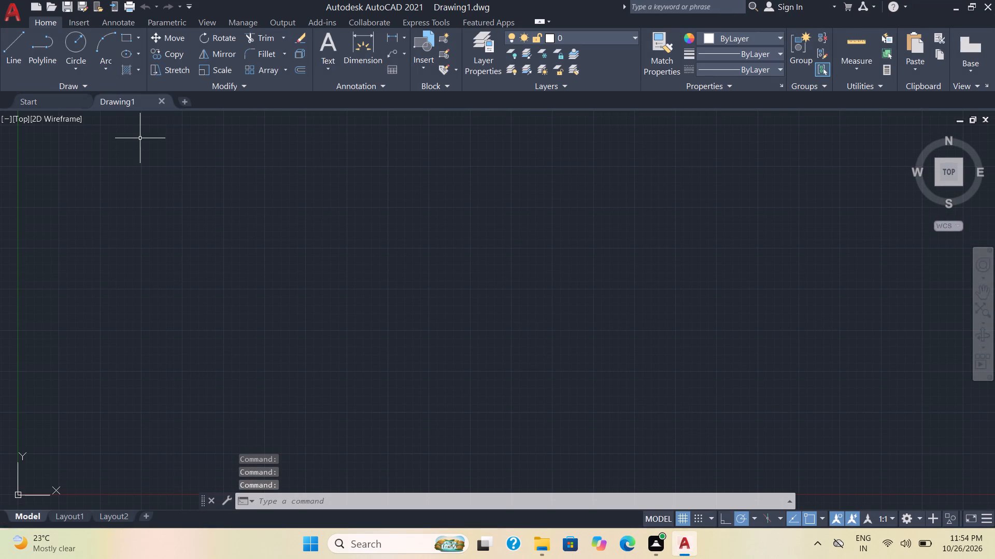
pyautogui.write('ogf')
pyautogui.write('il')
pyautogui.press('e')
pyautogui.write('on')
pyautogui.press('Return')
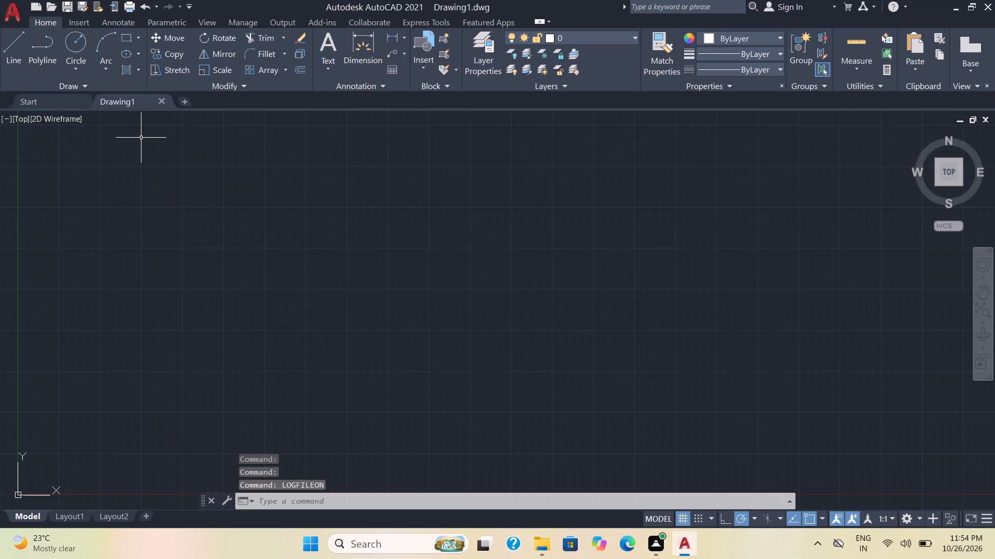
# Configure the drawing units with length precision 0 and insertion scale in millimeters.
pyautogui.write('un')
pyautogui.press('Return')
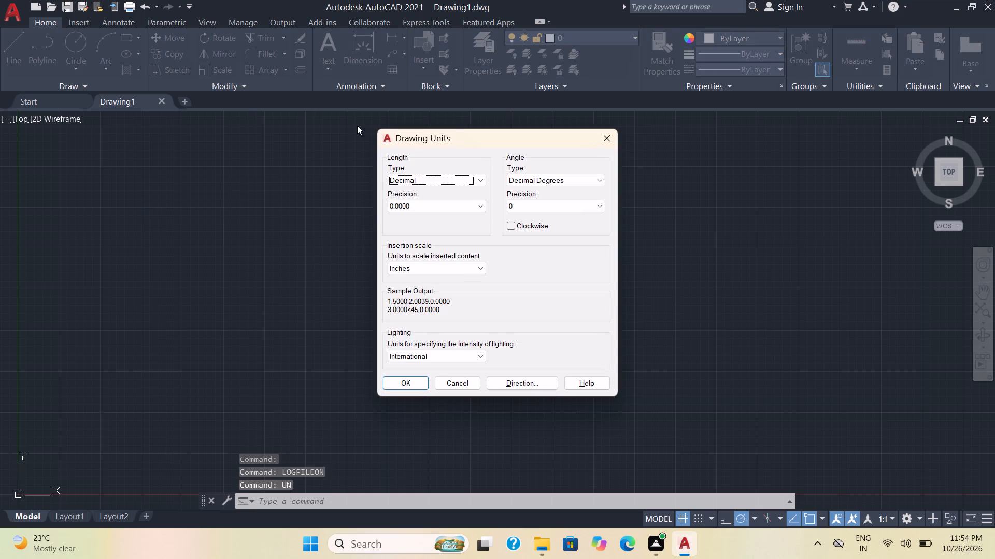
pyautogui.click(460, 204)
pyautogui.click(452, 215)
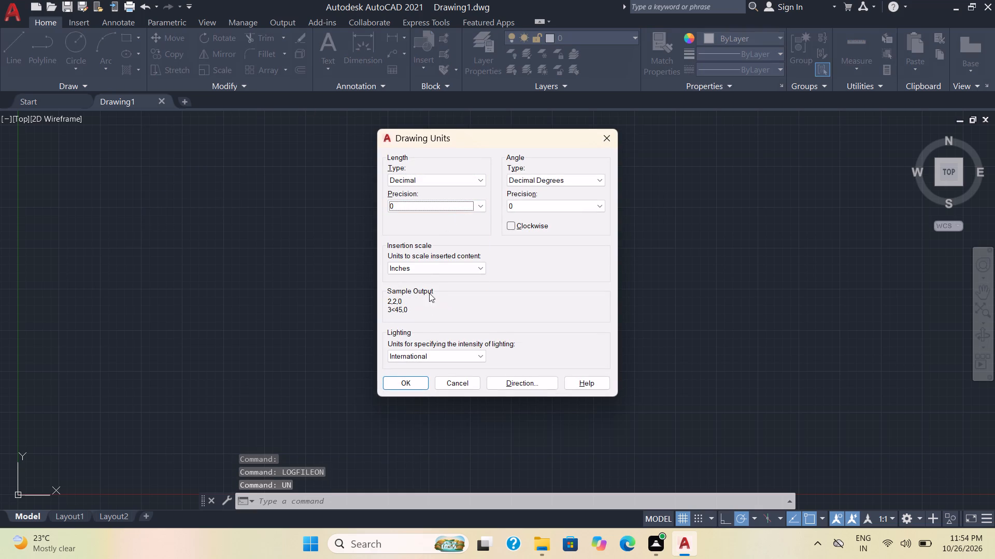
pyautogui.click(432, 269)
pyautogui.click(413, 320)
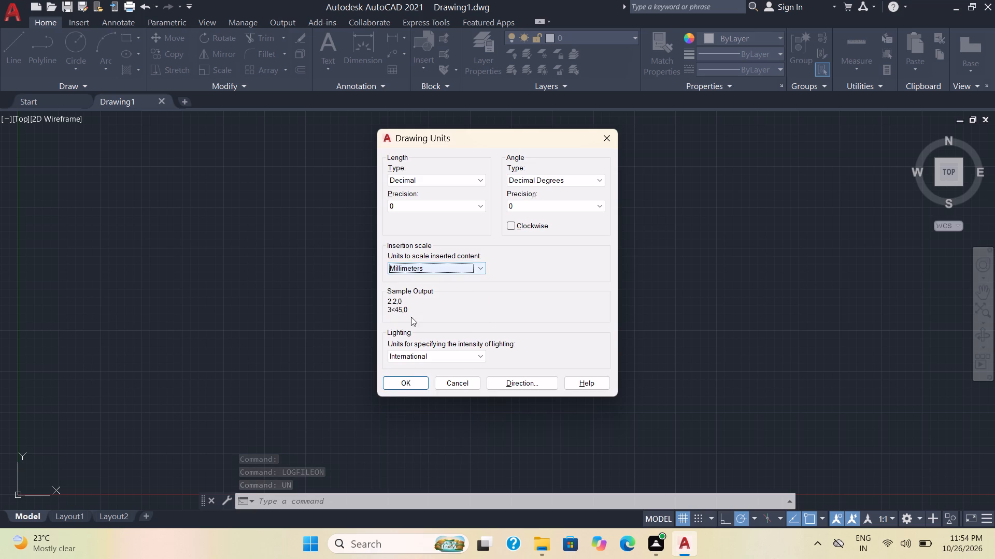
pyautogui.click(409, 385)
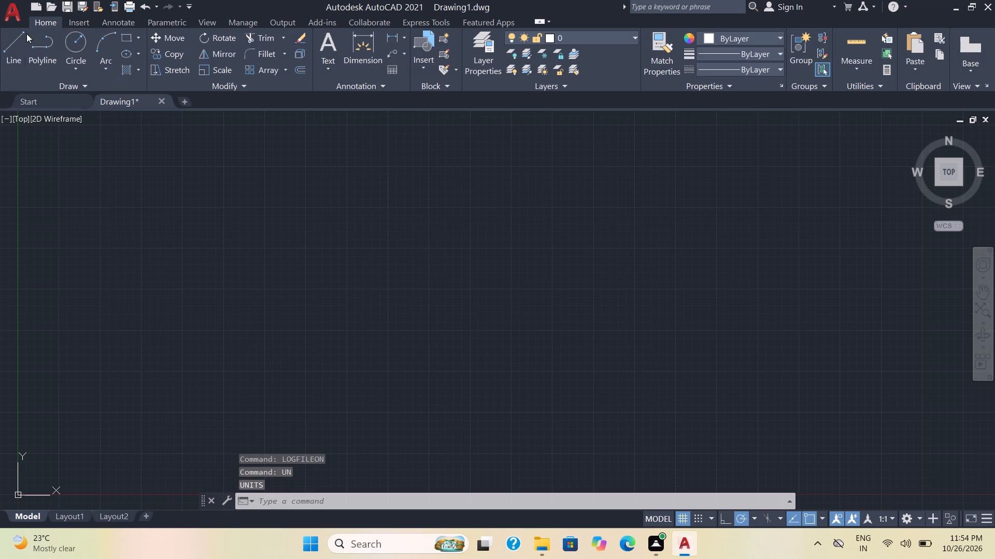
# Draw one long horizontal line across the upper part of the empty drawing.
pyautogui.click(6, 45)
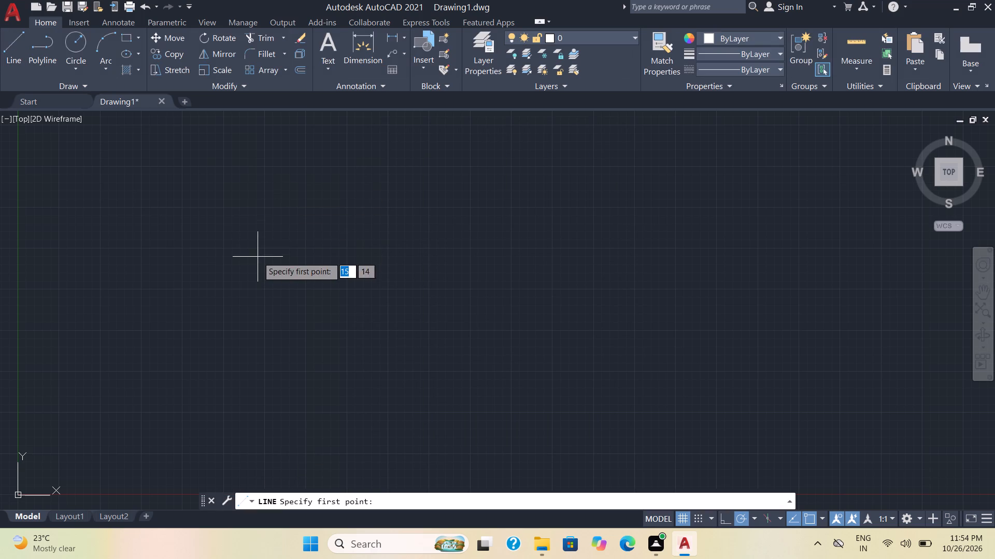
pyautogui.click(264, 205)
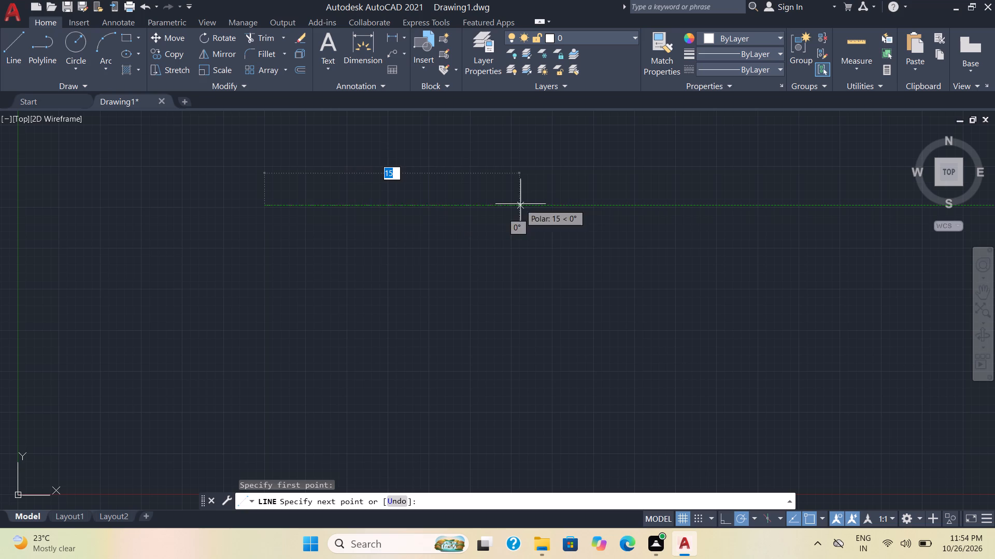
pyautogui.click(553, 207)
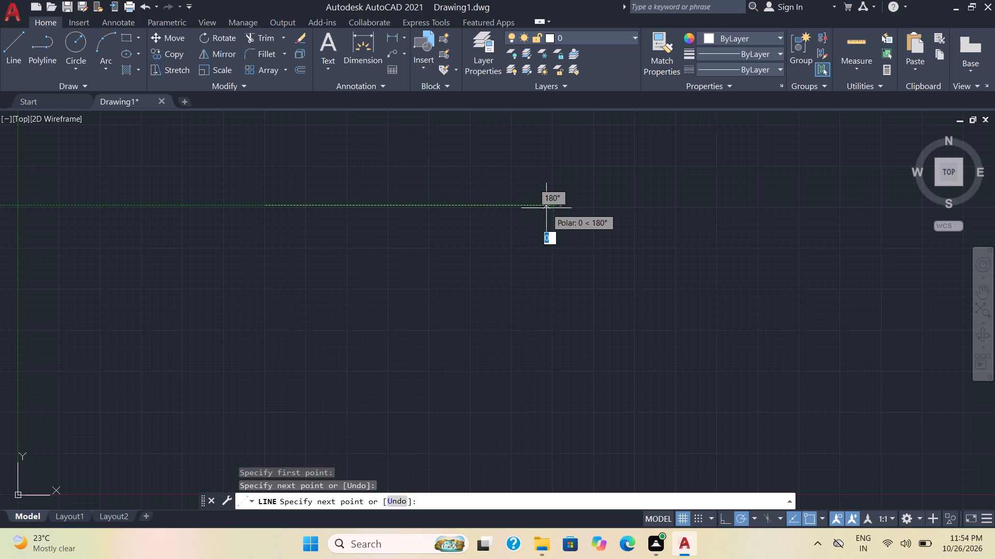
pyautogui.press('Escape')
# Save the drawing as "Three-Phase AC Motor Controller Schematic" in the Internship\Drawings folder on drive D.
pyautogui.hotkey('ctrl', 's')
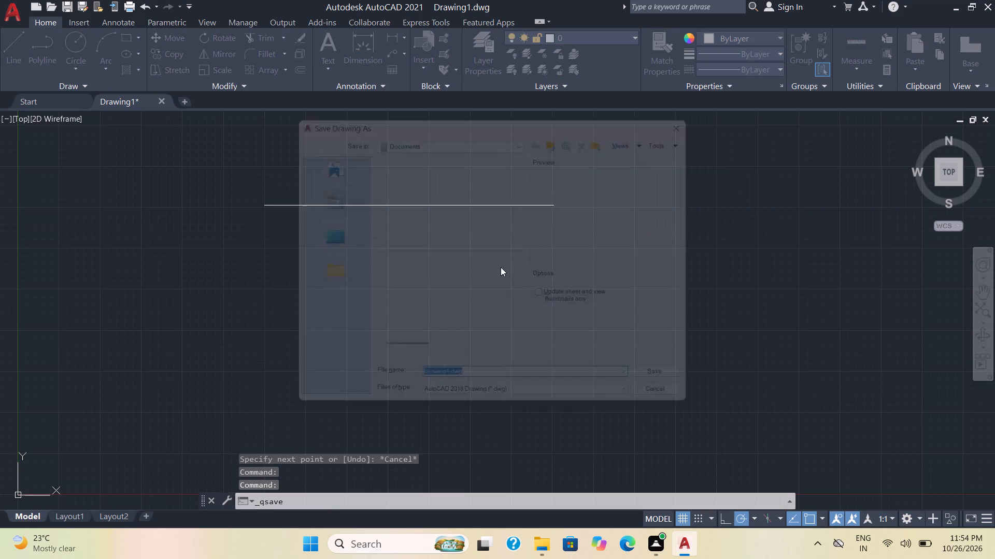
pyautogui.click(307, 248)
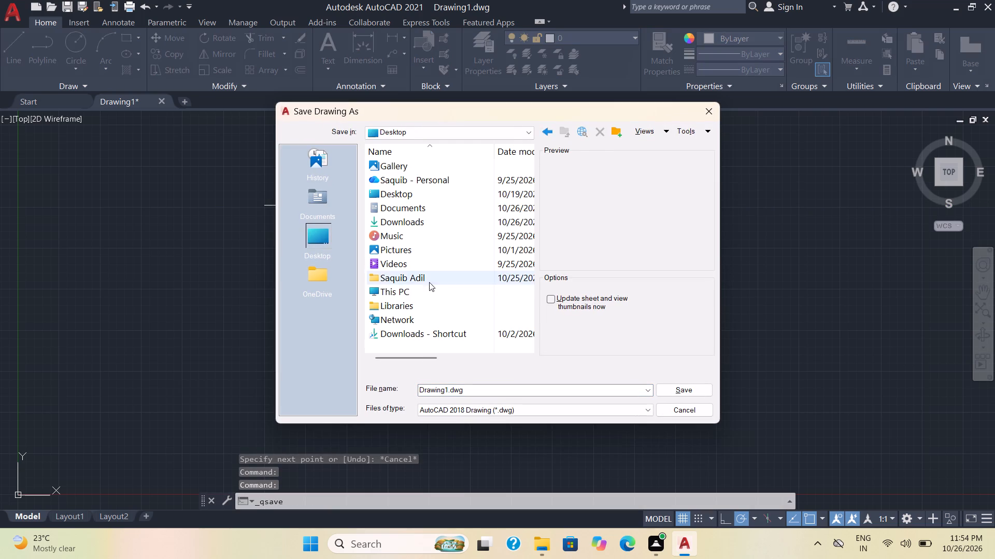
pyautogui.doubleClick(410, 287)
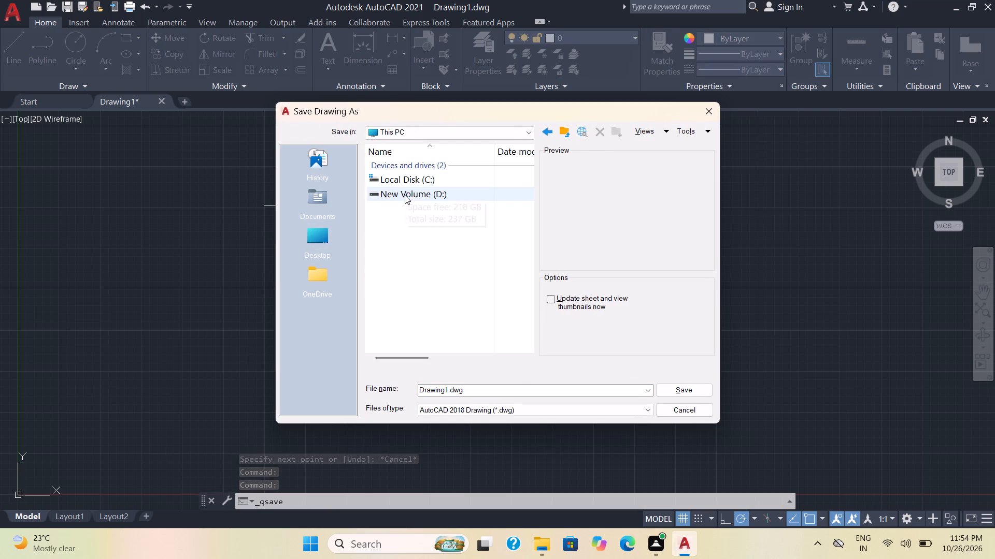
pyautogui.doubleClick(404, 195)
pyautogui.doubleClick(401, 169)
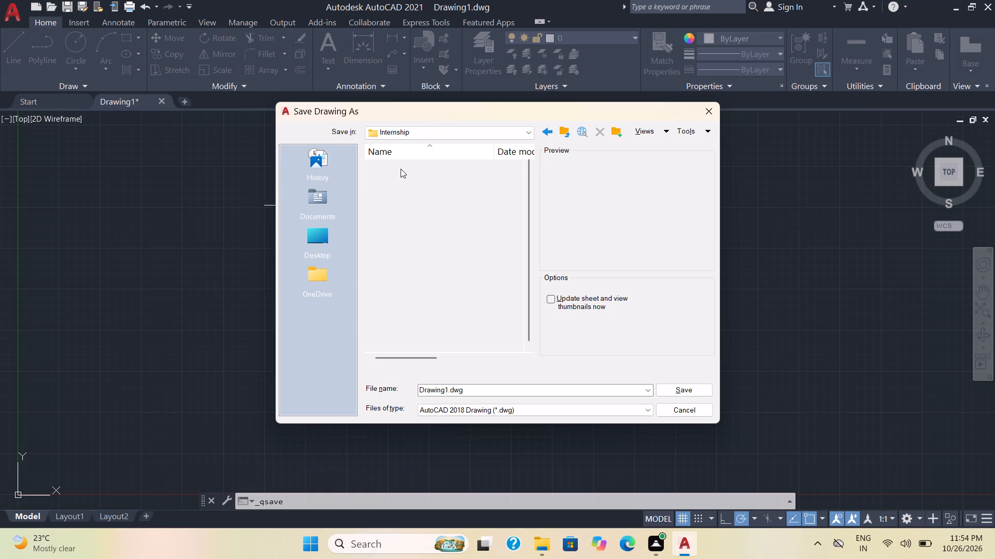
pyautogui.doubleClick(411, 170)
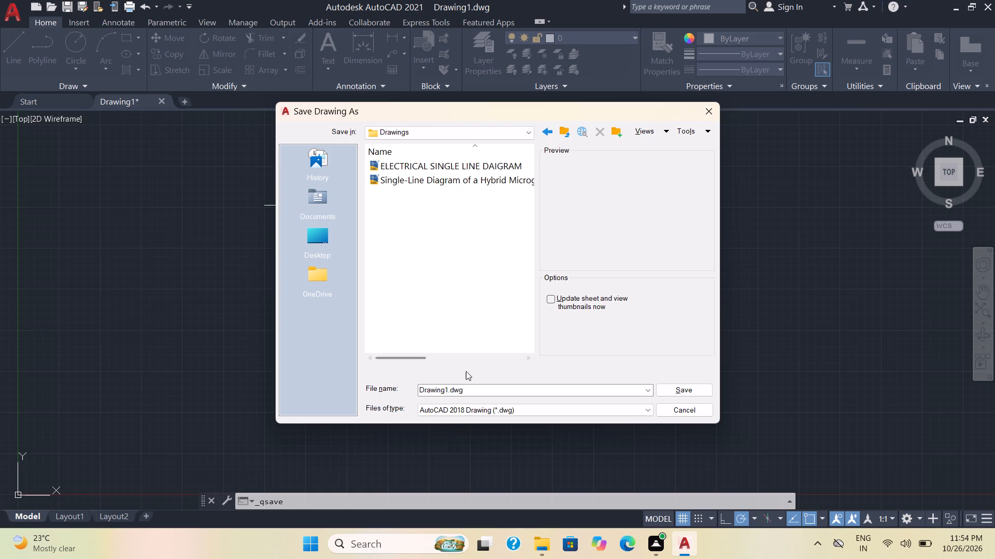
pyautogui.click(466, 383)
pyautogui.moveTo(467, 390); pyautogui.dragTo(394, 402)
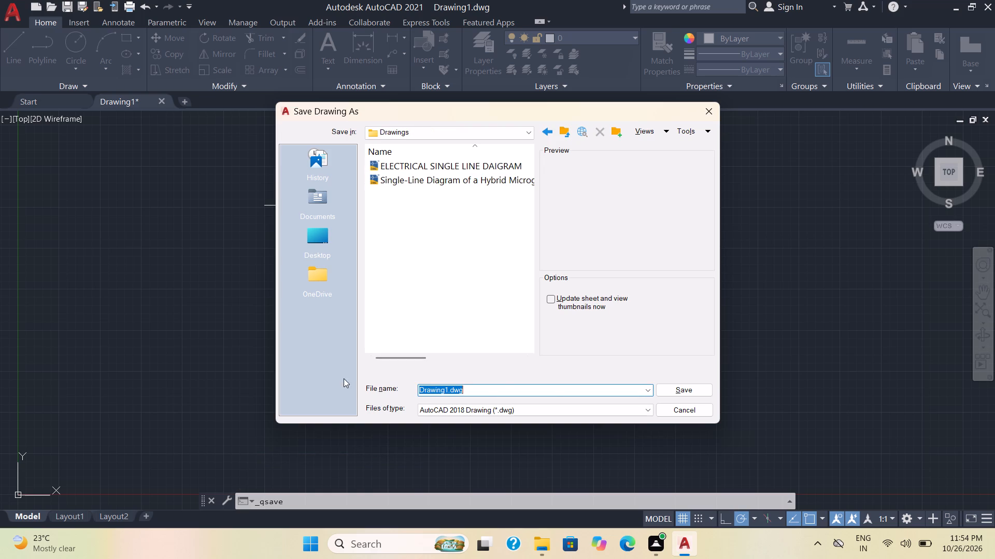
pyautogui.hotkey('ctrl', 'v')
pyautogui.click(691, 391)
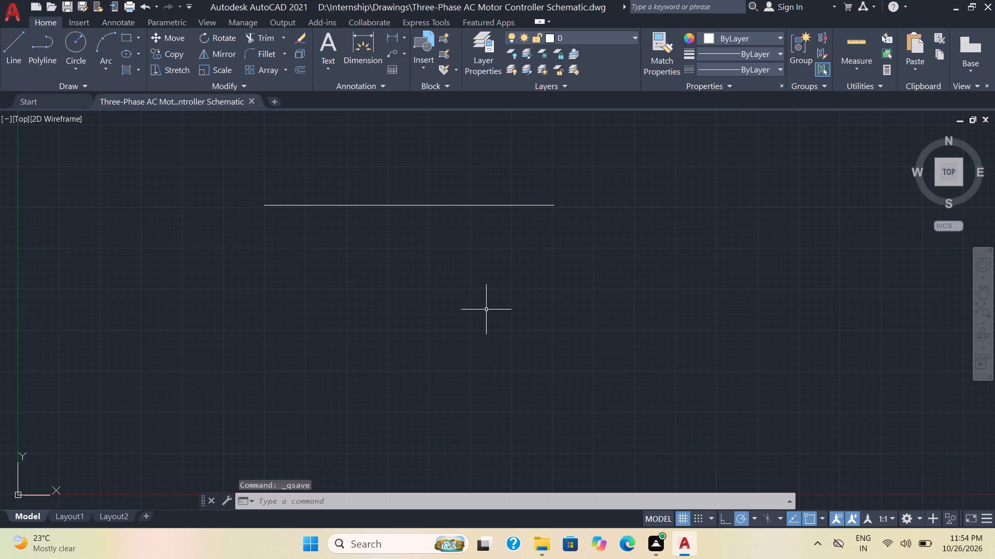
# Switch to File Explorer, open the reference image "Three-Phase AC Motor Controller Schematic.png", examine the circuit layout enlarged, and return to the drawing.
pyautogui.click(543, 543)
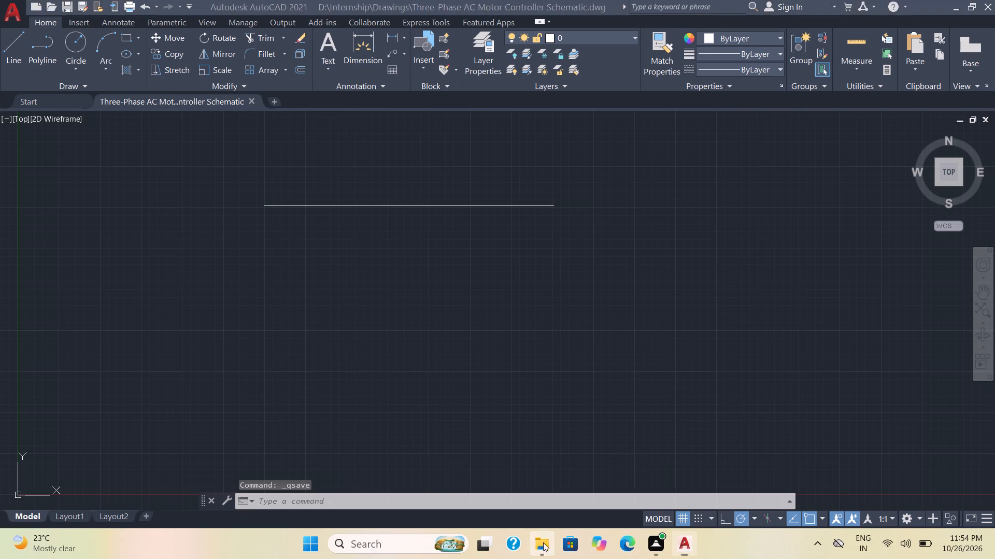
pyautogui.doubleClick(222, 347)
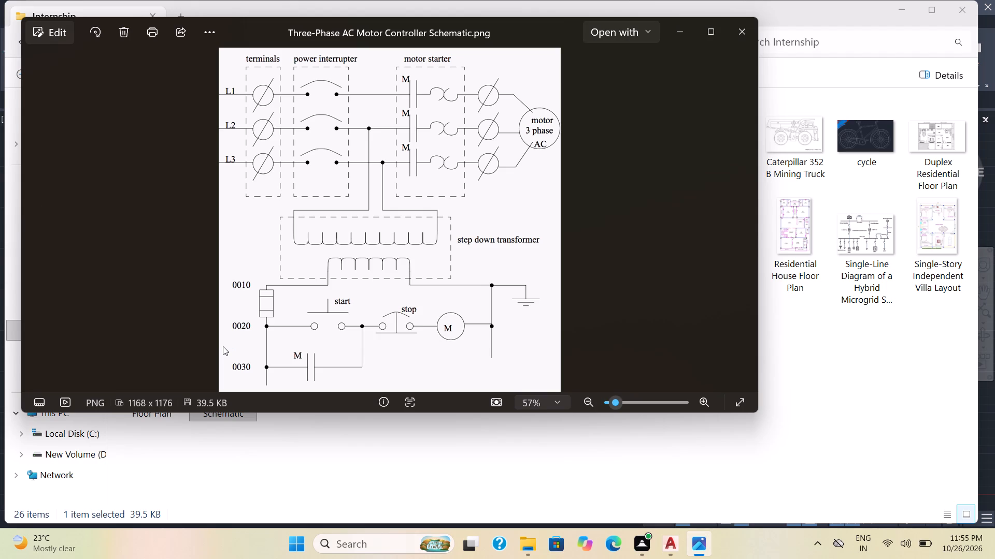
pyautogui.scroll(-3, 352, 274)
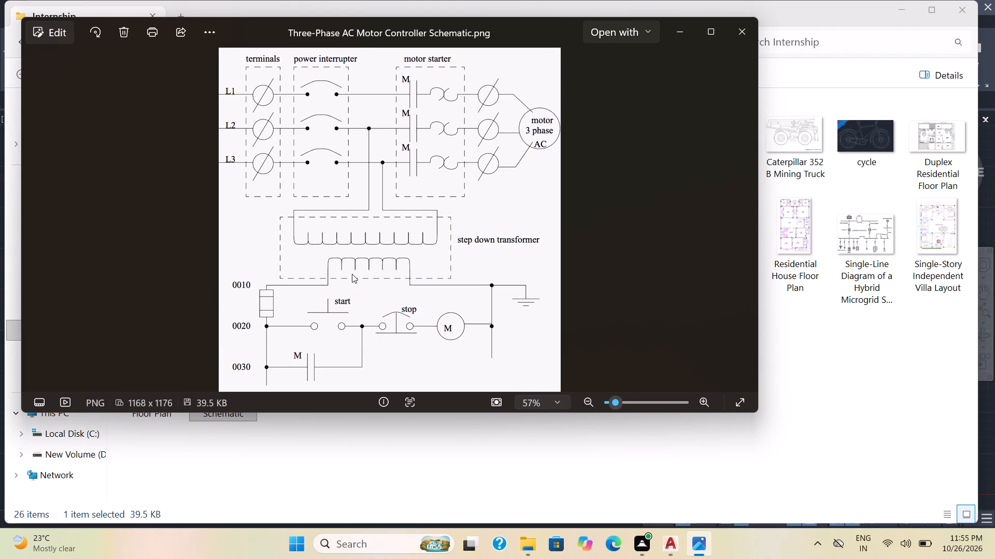
pyautogui.scroll(-3, 352, 274)
pyautogui.click(713, 34)
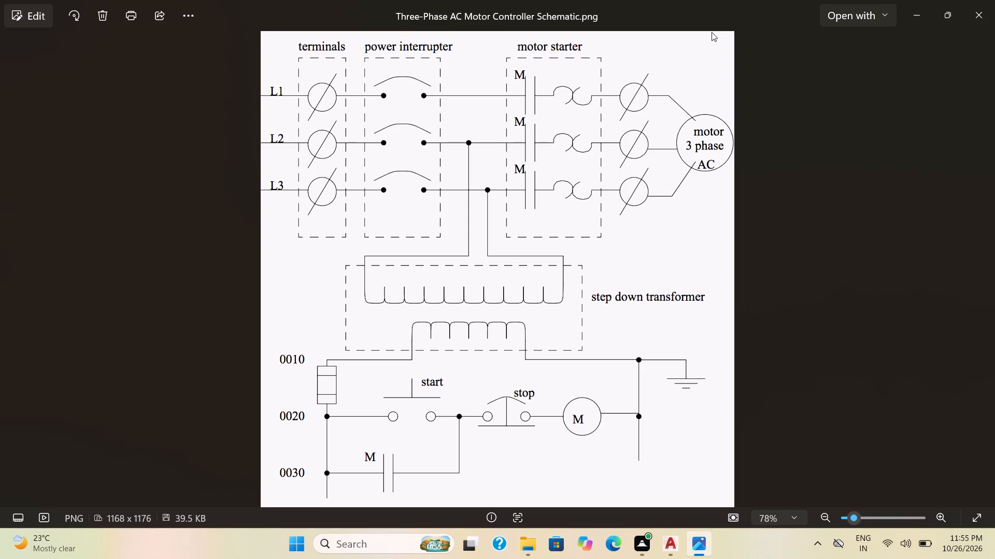
pyautogui.click(977, 20)
pyautogui.click(964, 13)
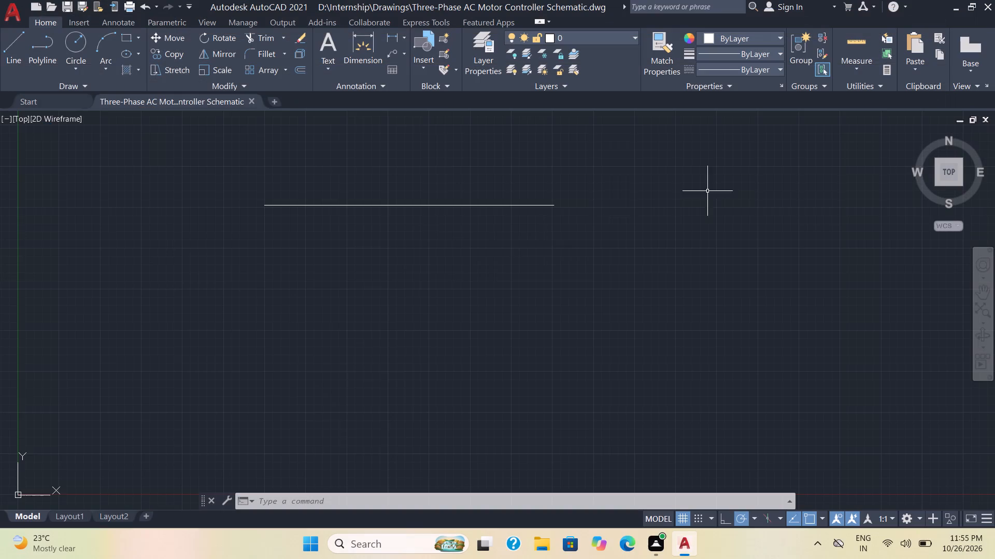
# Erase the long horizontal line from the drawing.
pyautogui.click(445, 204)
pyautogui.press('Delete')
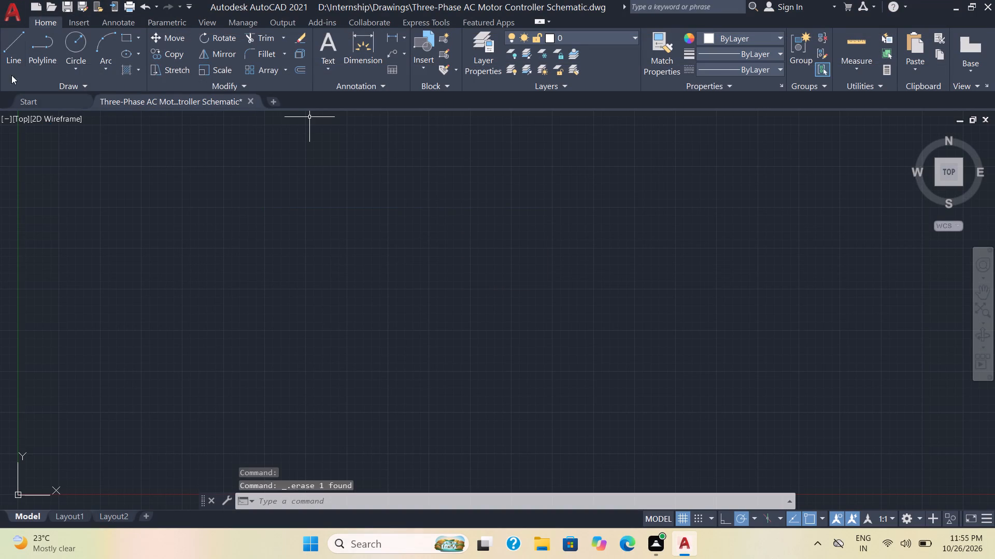
# Draw a short horizontal line about 2 mm long as the incoming L1 lead.
pyautogui.click(14, 56)
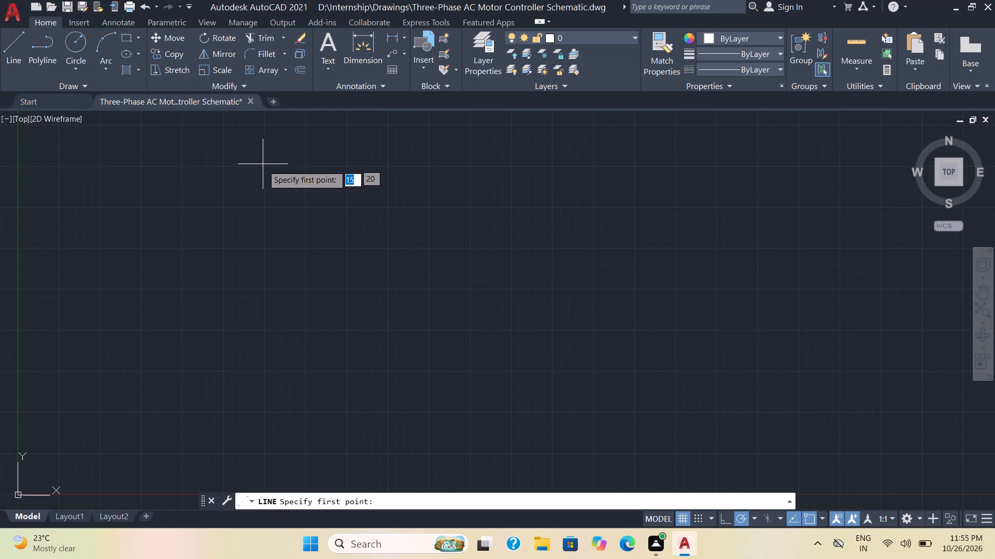
pyautogui.click(264, 208)
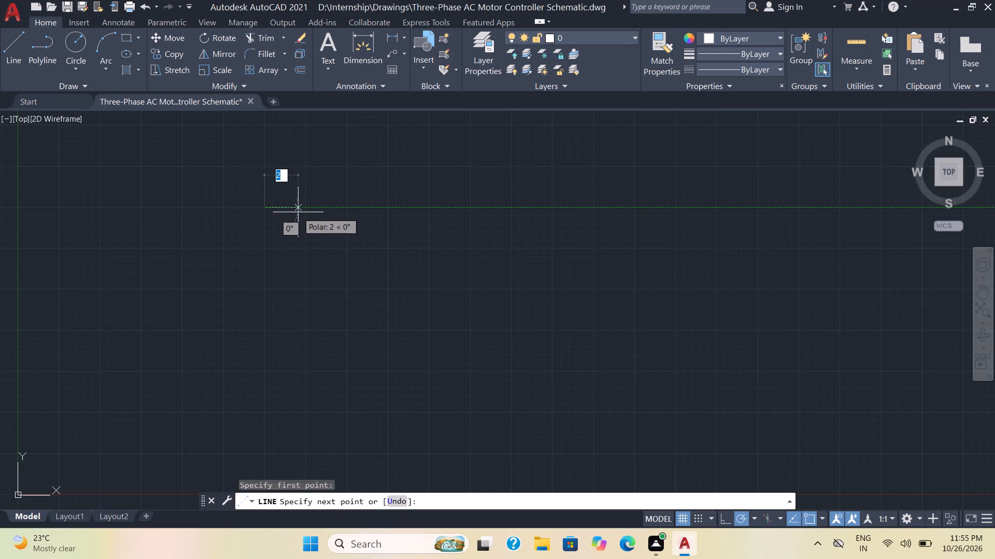
pyautogui.click(306, 212)
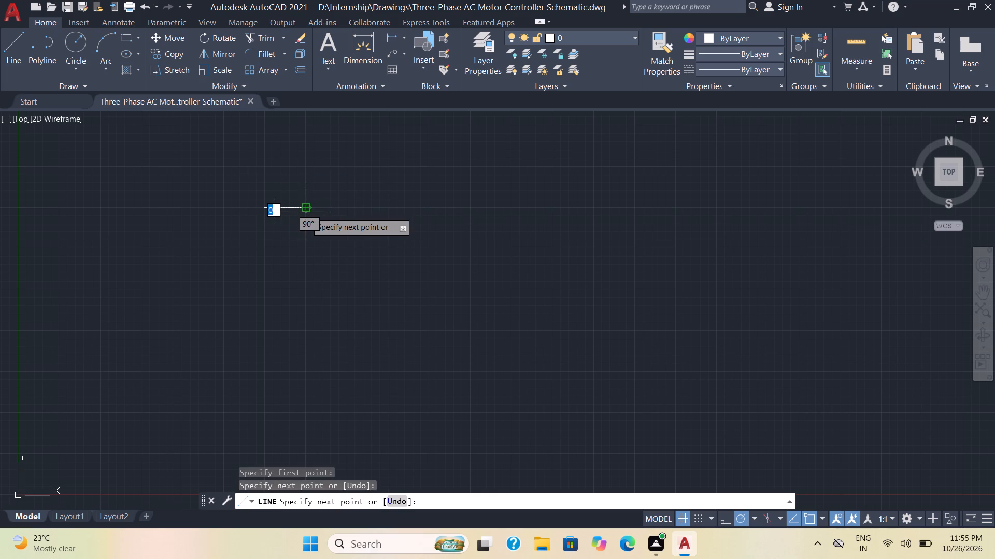
pyautogui.press('space')
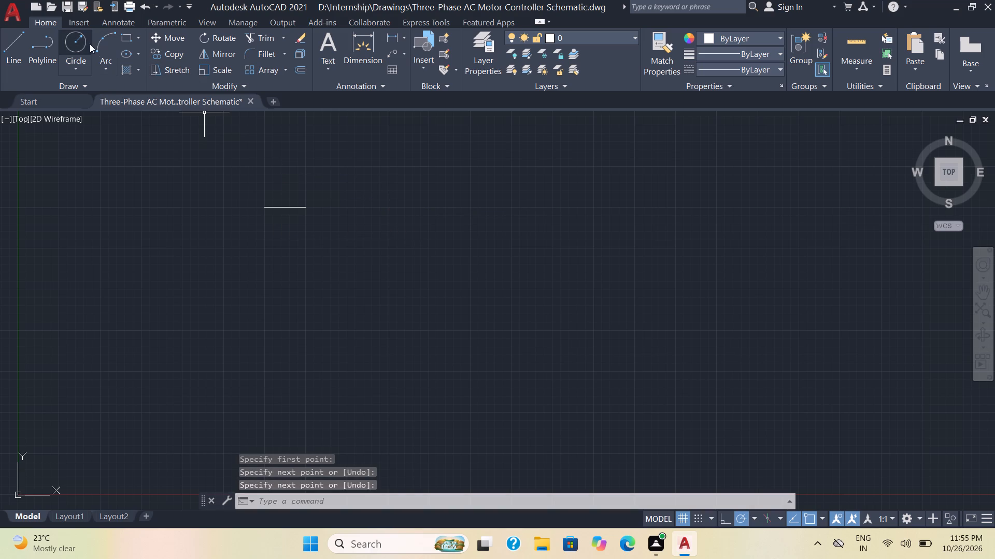
# Draw a 2-Point circle about 2 mm in diameter from the lead's free end, in line with it, as the terminal symbol.
pyautogui.click(74, 68)
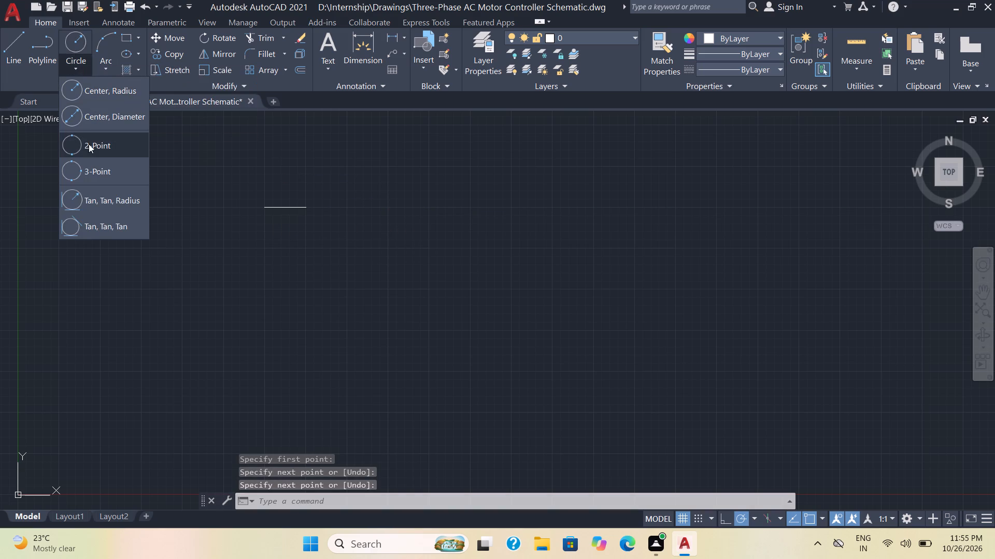
pyautogui.click(89, 144)
pyautogui.click(305, 207)
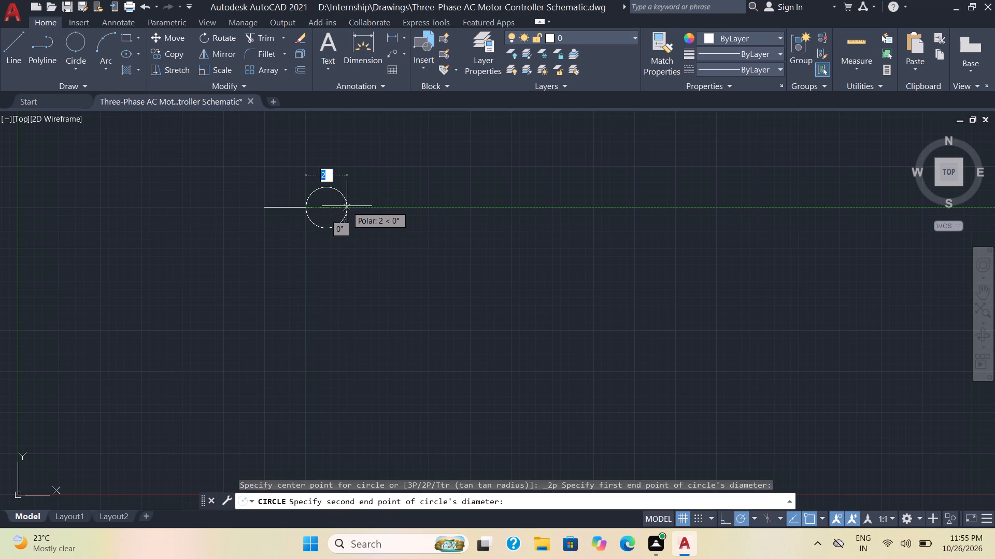
pyautogui.scroll(1, 347, 206)
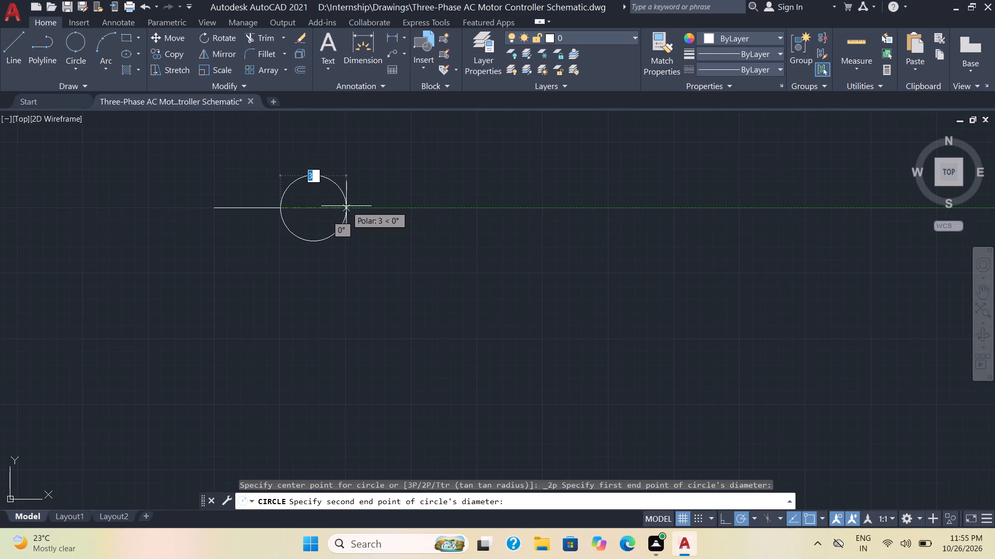
pyautogui.click(320, 206)
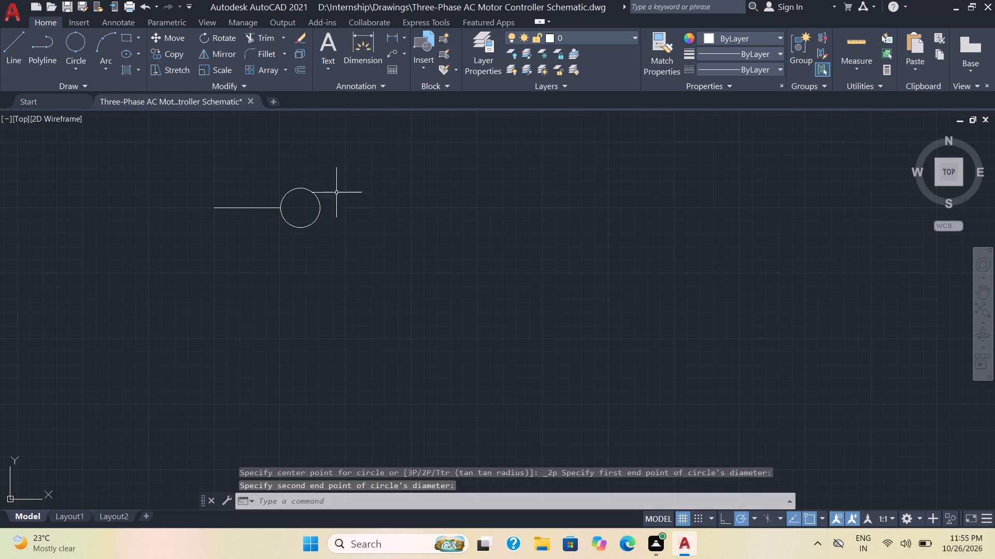
# Draw a diagonal slash through the terminal circle with two lines about 1 mm long from its centre, at 45° and 225°.
pyautogui.click(7, 47)
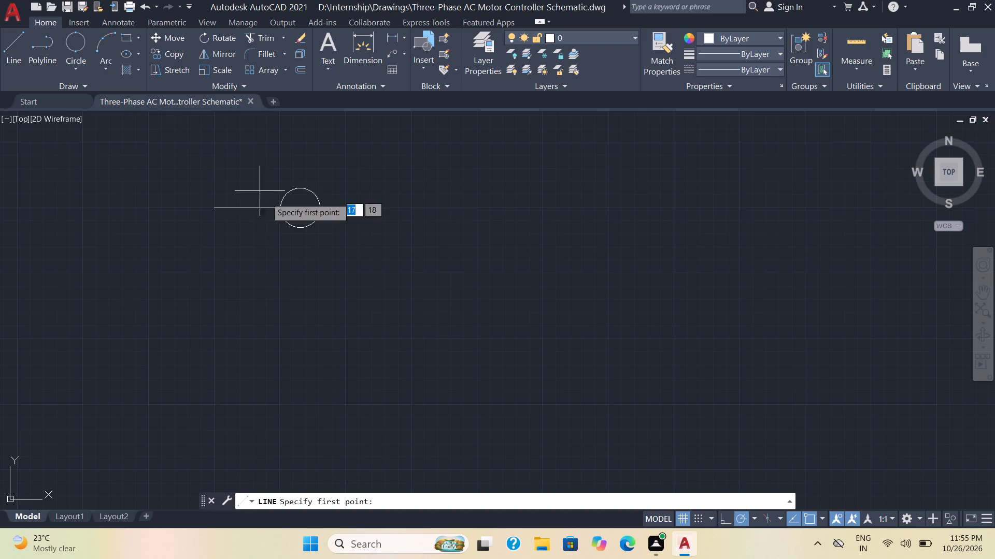
pyautogui.click(300, 210)
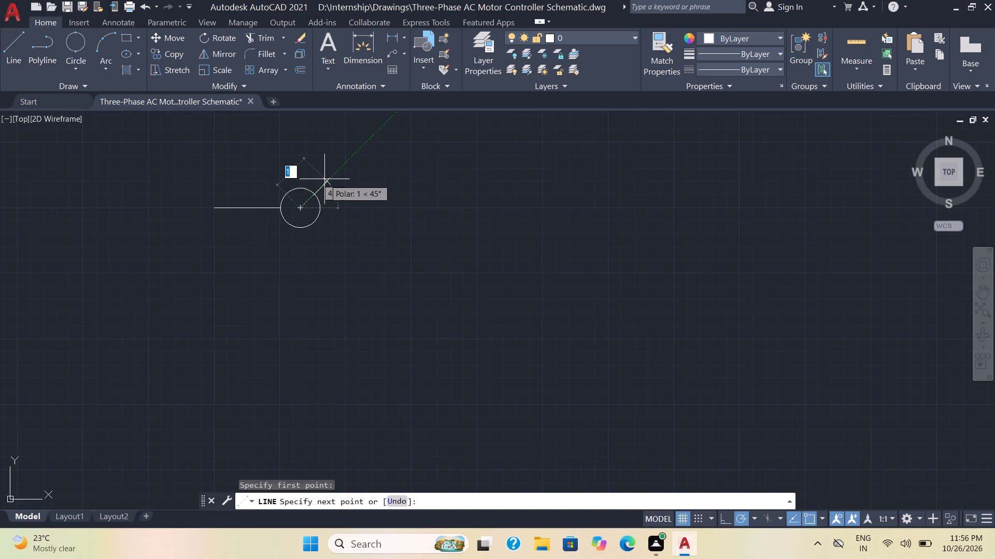
pyautogui.click(324, 179)
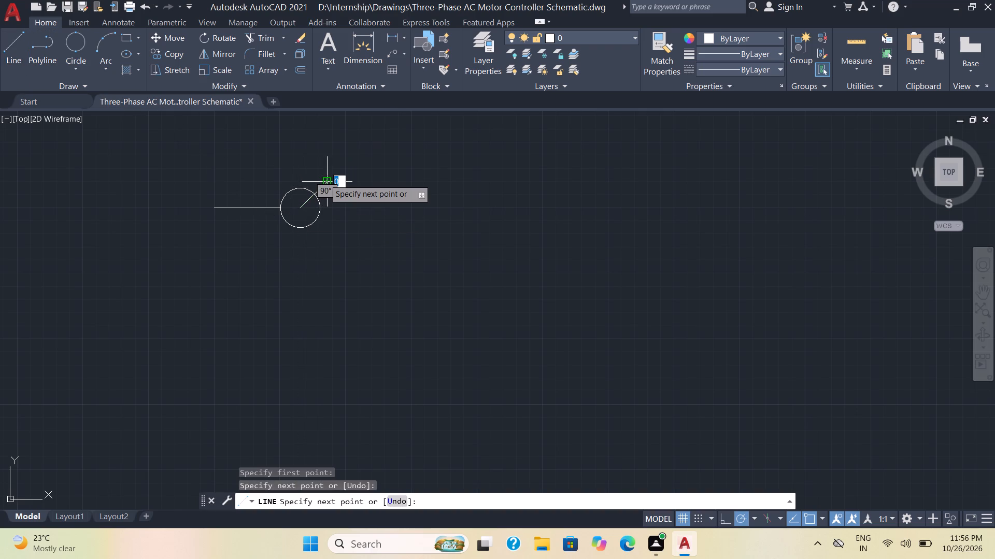
pyautogui.press('space')
pyautogui.press('space')
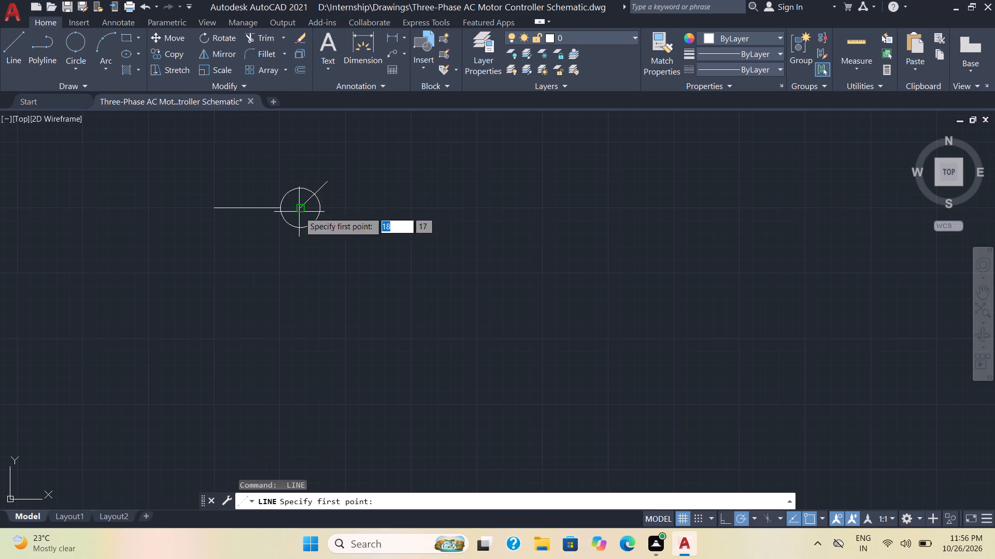
pyautogui.click(300, 208)
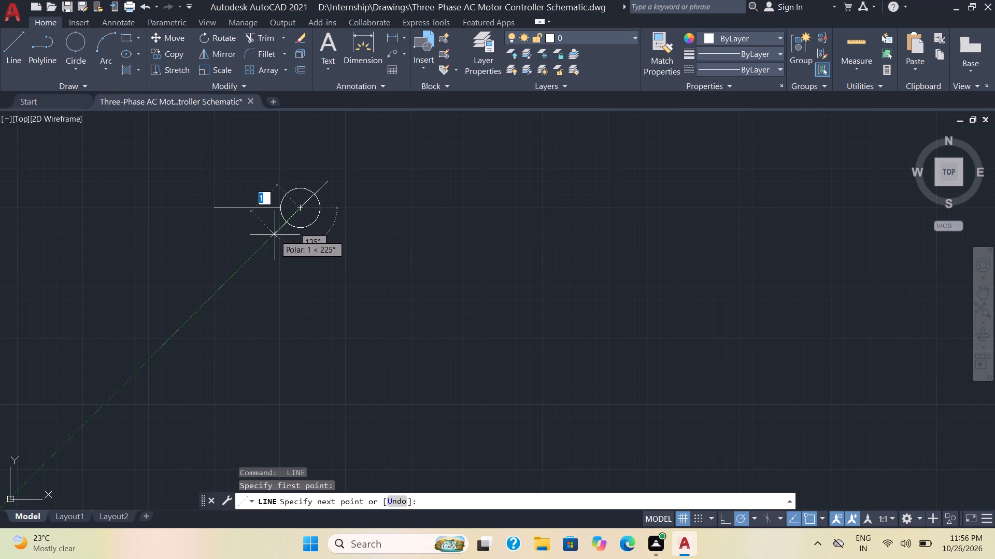
pyautogui.click(278, 232)
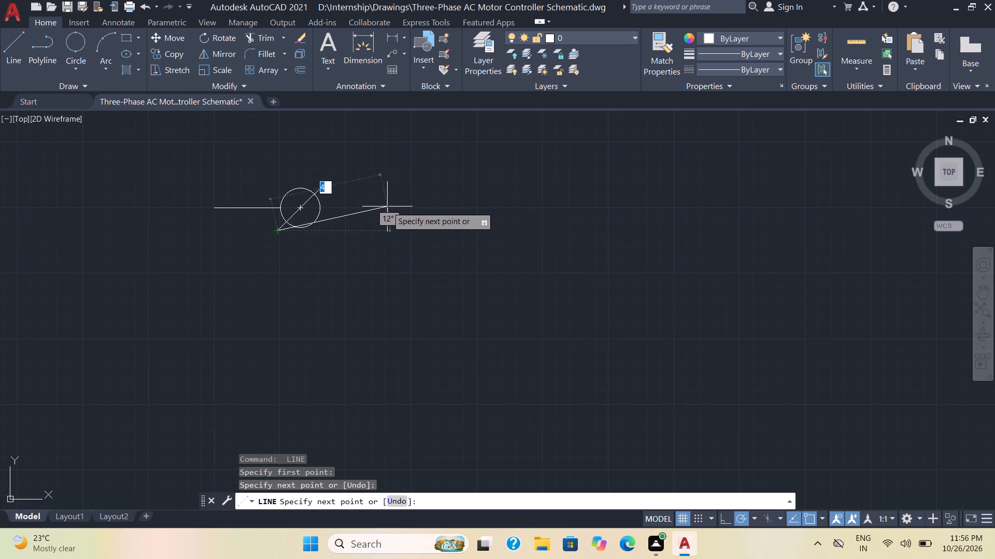
pyautogui.press('space')
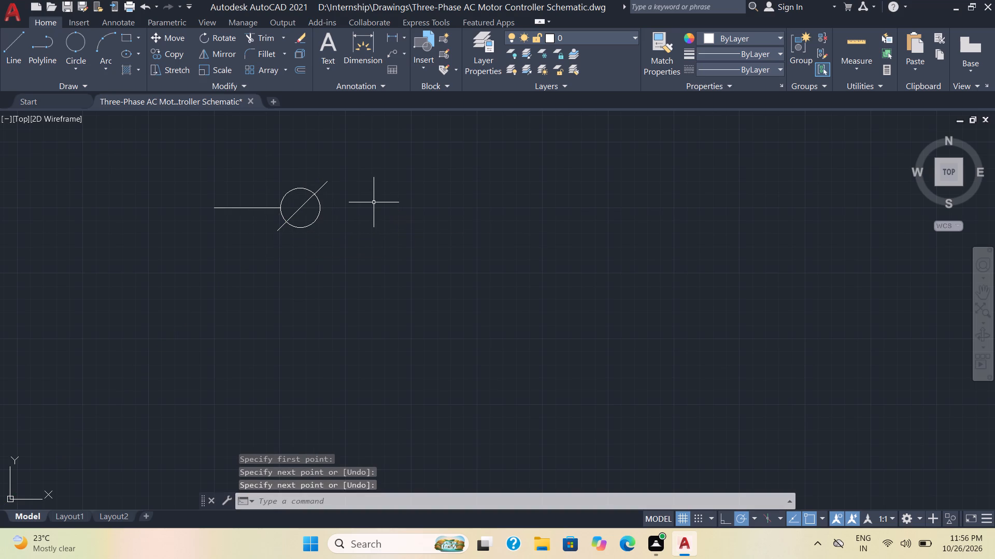
# Draw a horizontal line about 2 mm long from the terminal circle's right edge, in line with the incoming lead.
pyautogui.press('space')
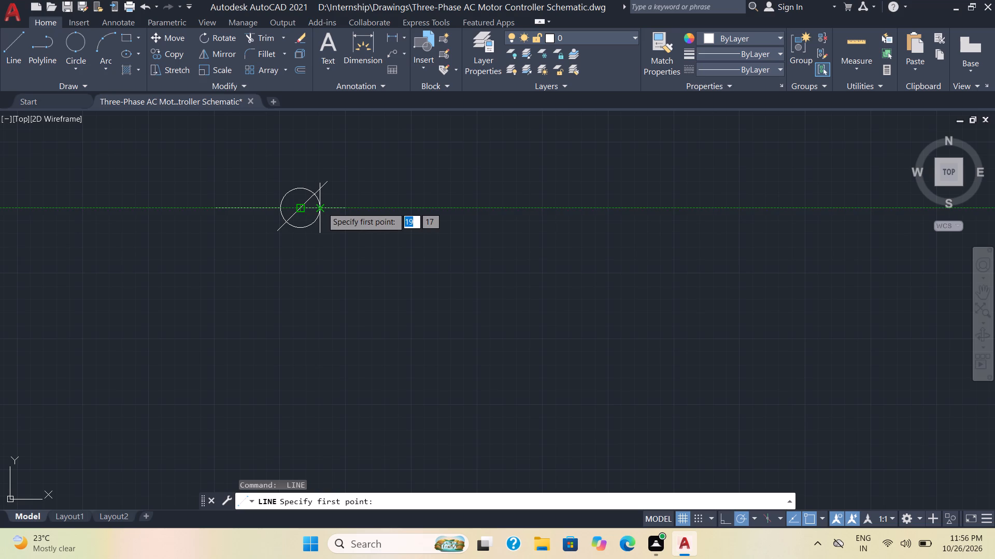
pyautogui.click(322, 207)
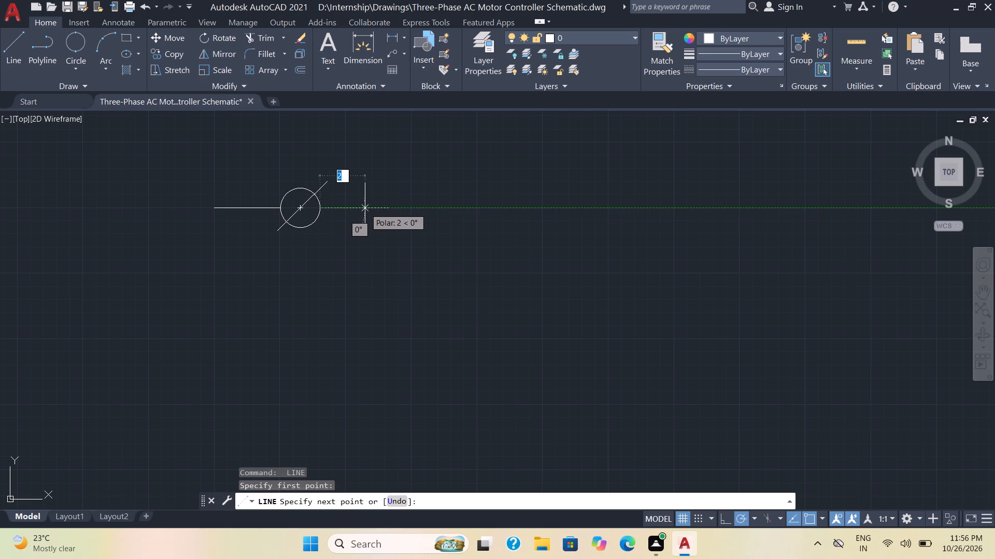
pyautogui.click(369, 208)
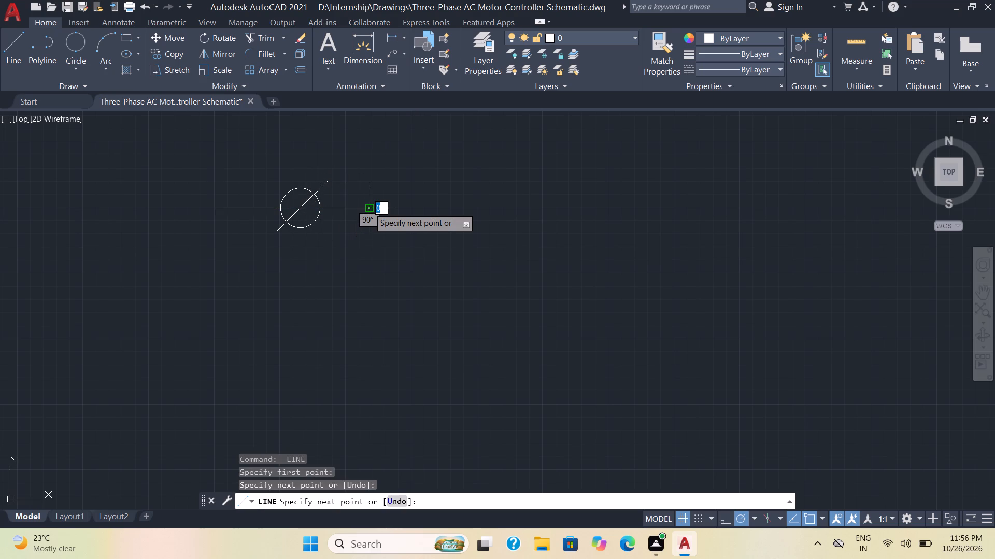
pyautogui.press('space')
# Draw a horizontal line about 6 mm long on the same axis, leaving a gap of about 1 mm after the terminal's outgoing lead.
pyautogui.press('space')
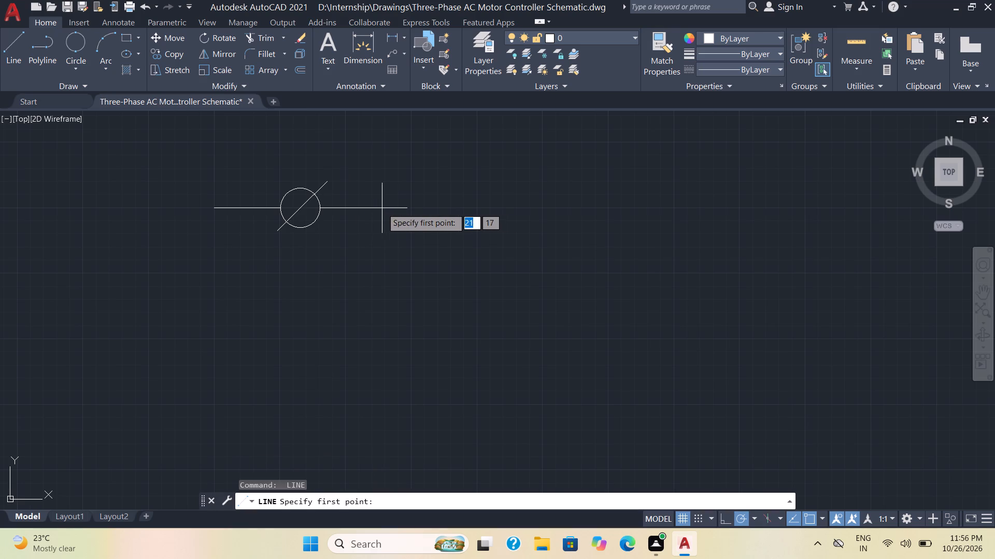
pyautogui.click(408, 208)
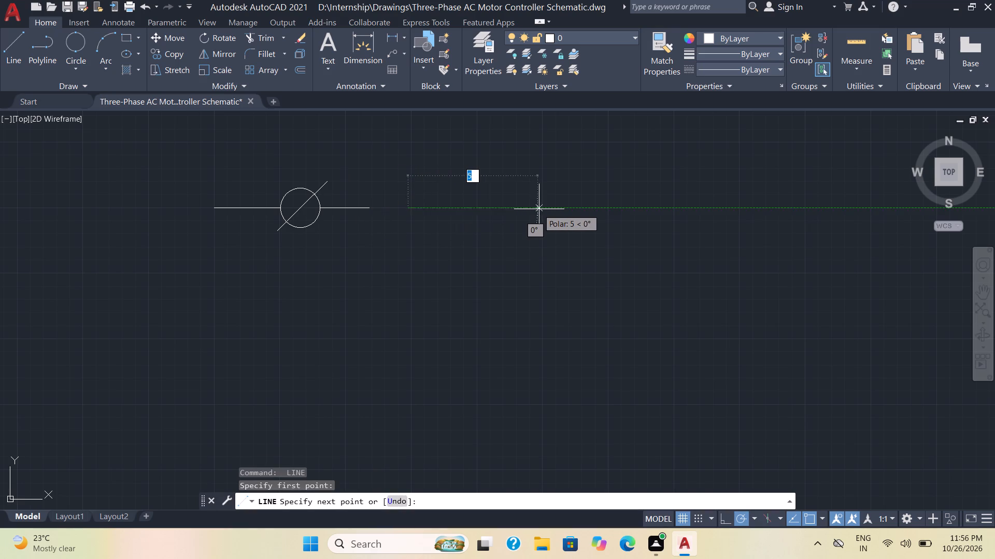
pyautogui.click(567, 210)
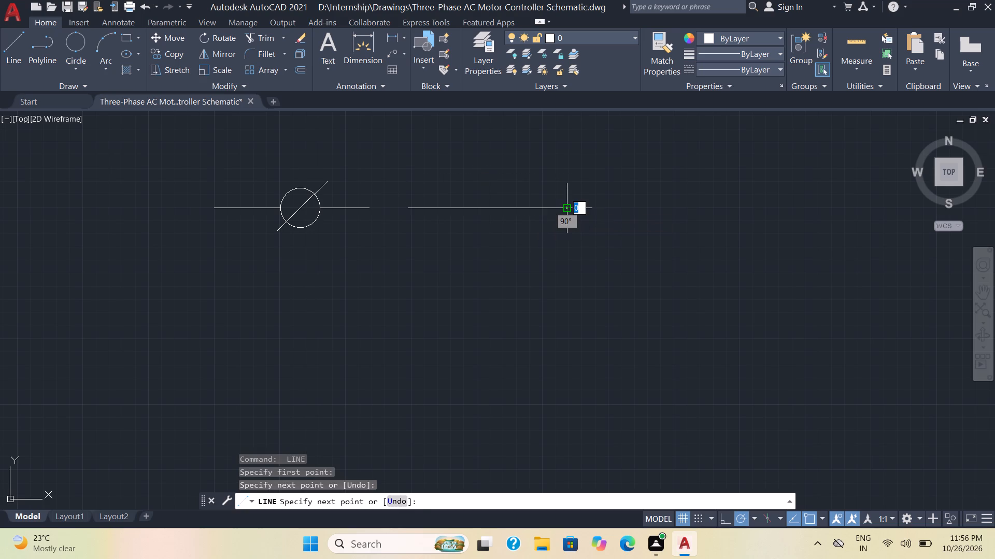
pyautogui.press('space')
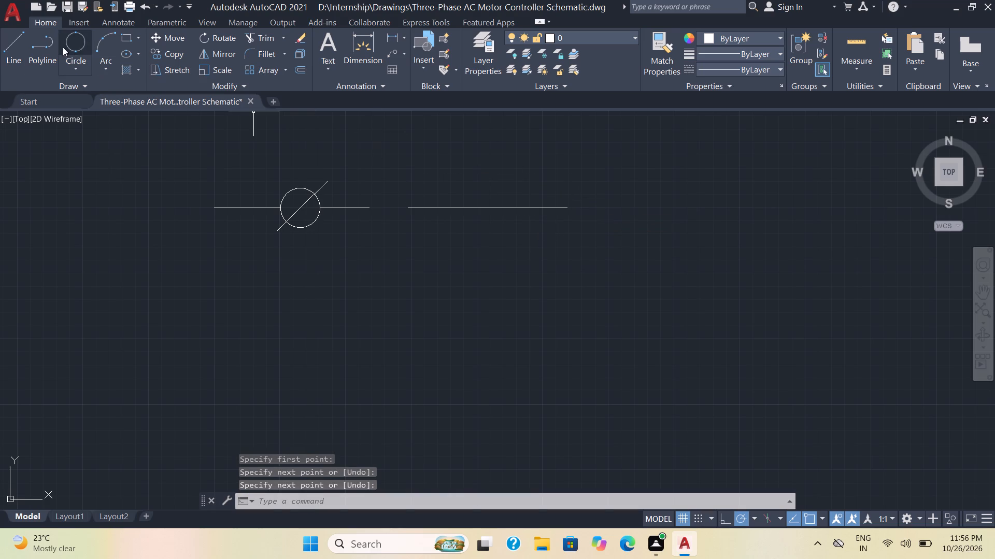
# Form the first contact bar: draw a vertical line about 1 mm up from the long line's right end and mirror it below, keeping the original.
pyautogui.press('space')
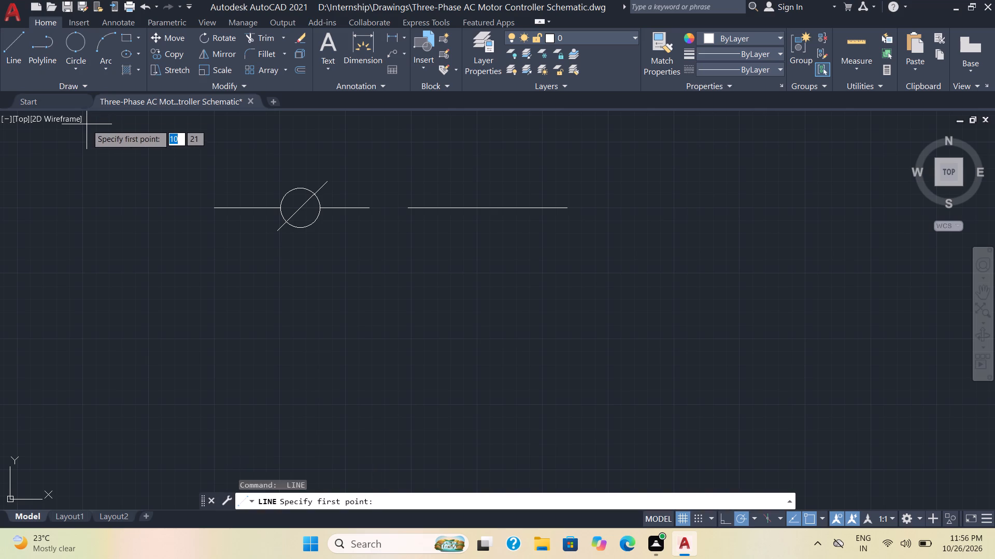
pyautogui.click(568, 209)
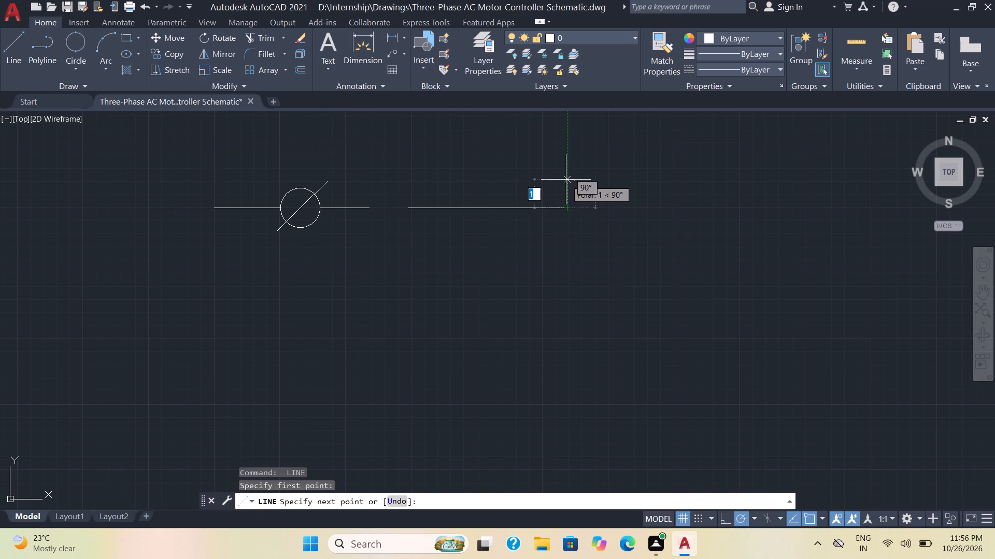
pyautogui.click(566, 175)
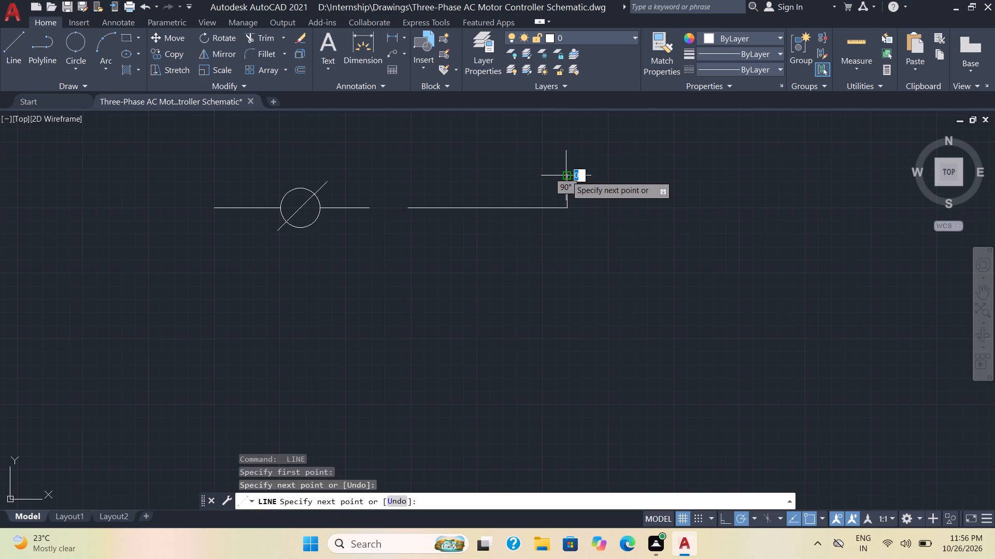
pyautogui.press('space')
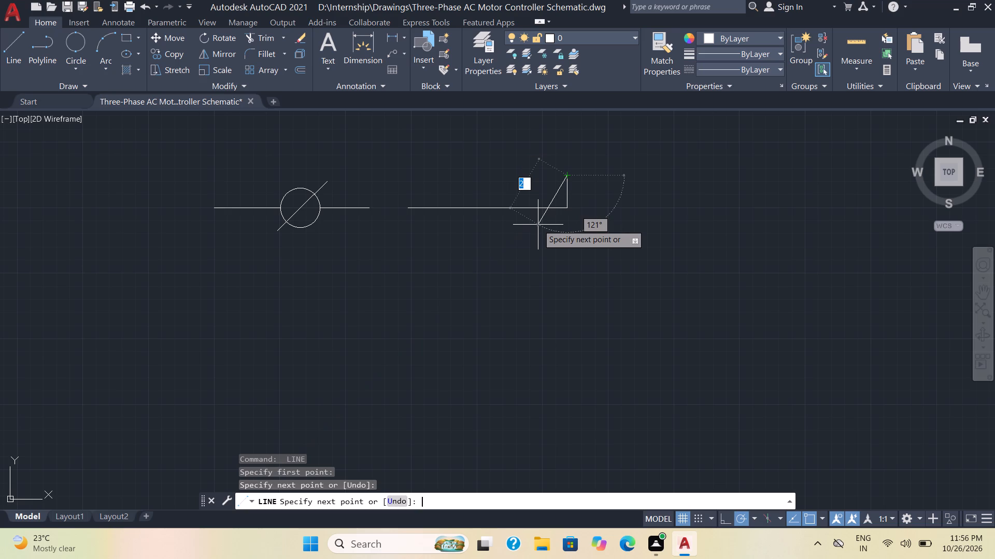
pyautogui.click(568, 181)
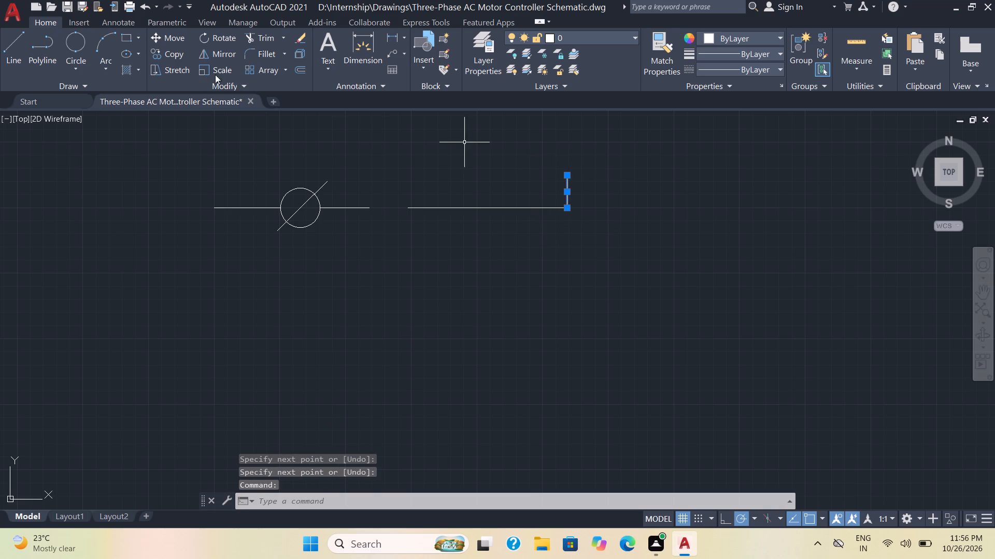
pyautogui.click(217, 52)
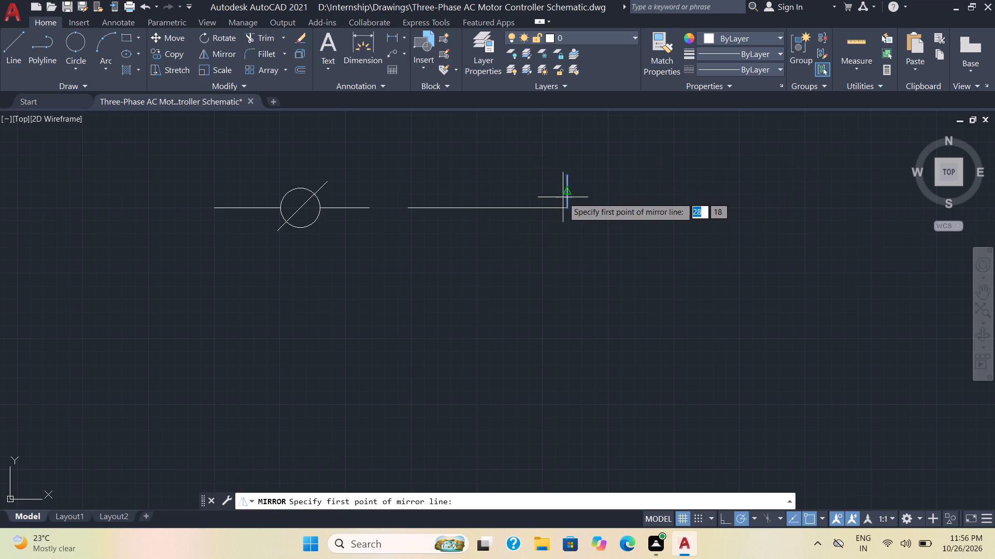
pyautogui.click(569, 205)
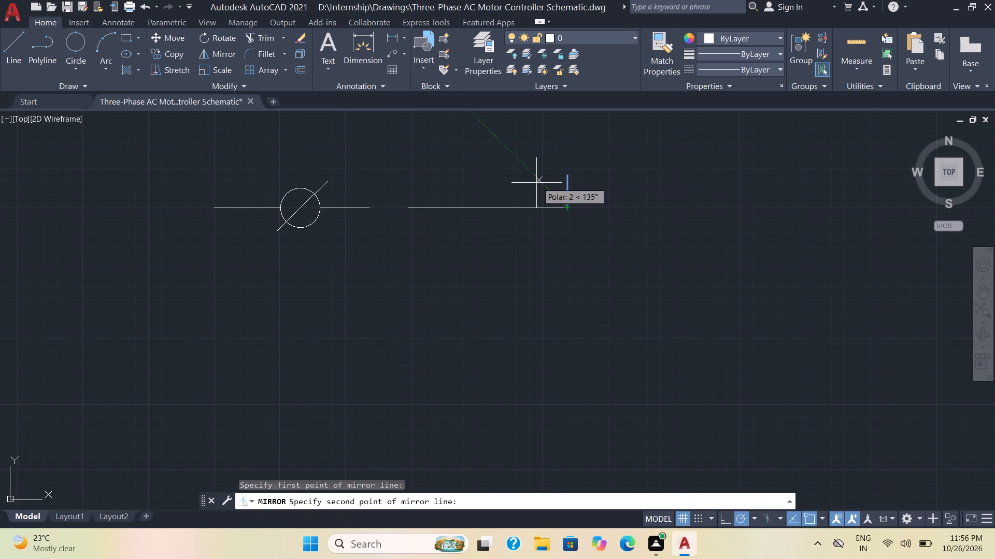
pyautogui.click(527, 208)
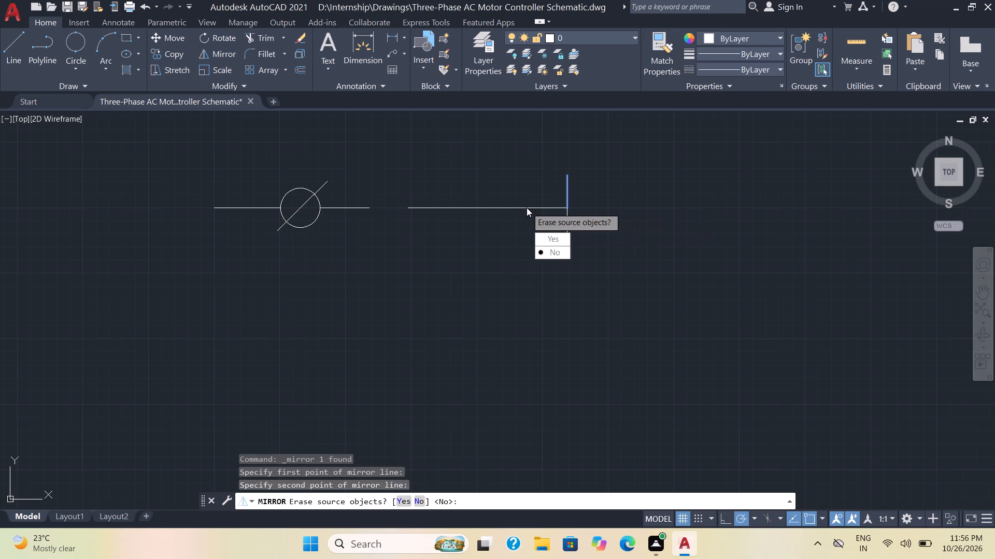
pyautogui.moveTo(556, 249); pyautogui.dragTo(527, 208)
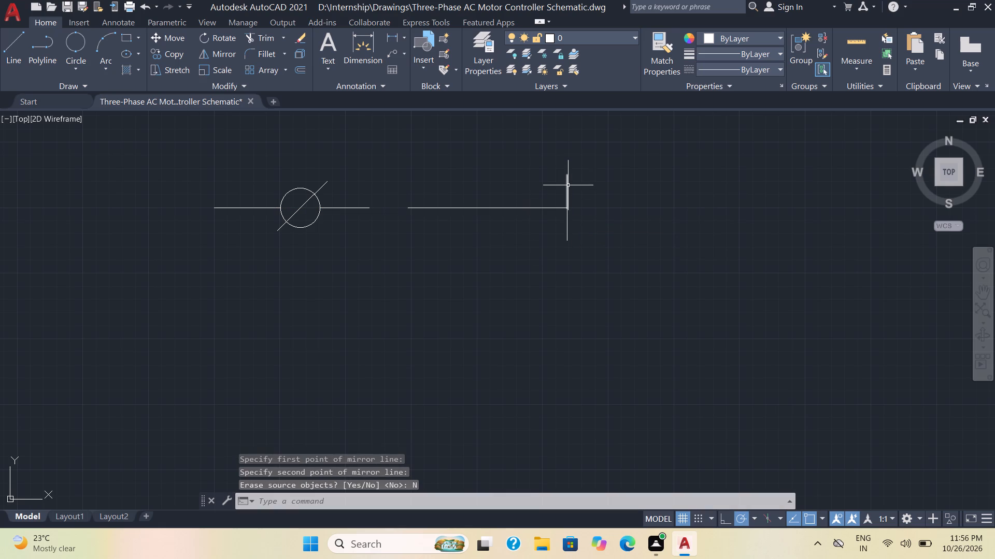
# Copy both halves of the vertical contact bar about 1 mm horizontally to the right to make the second bar.
pyautogui.click(568, 186)
pyautogui.click(568, 227)
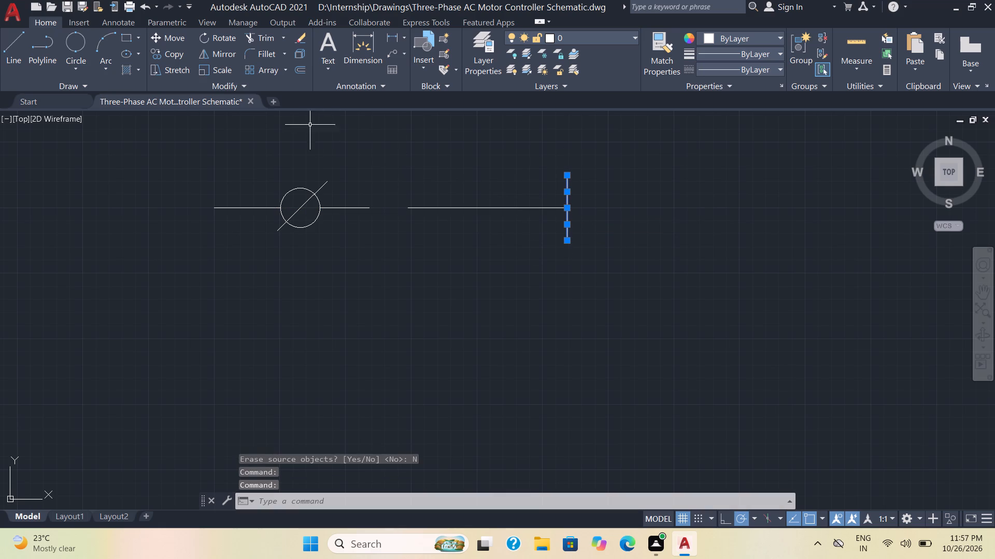
pyautogui.click(176, 52)
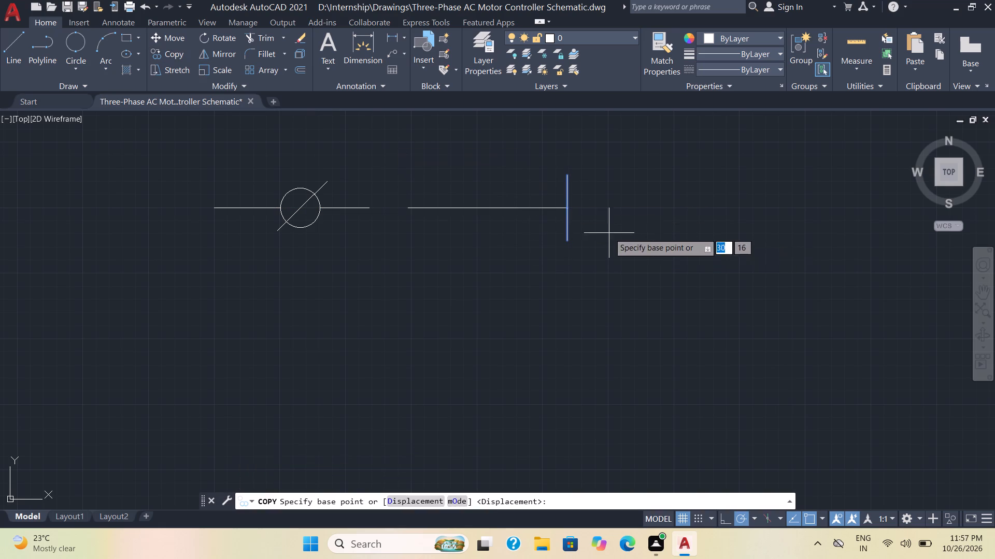
pyautogui.click(564, 208)
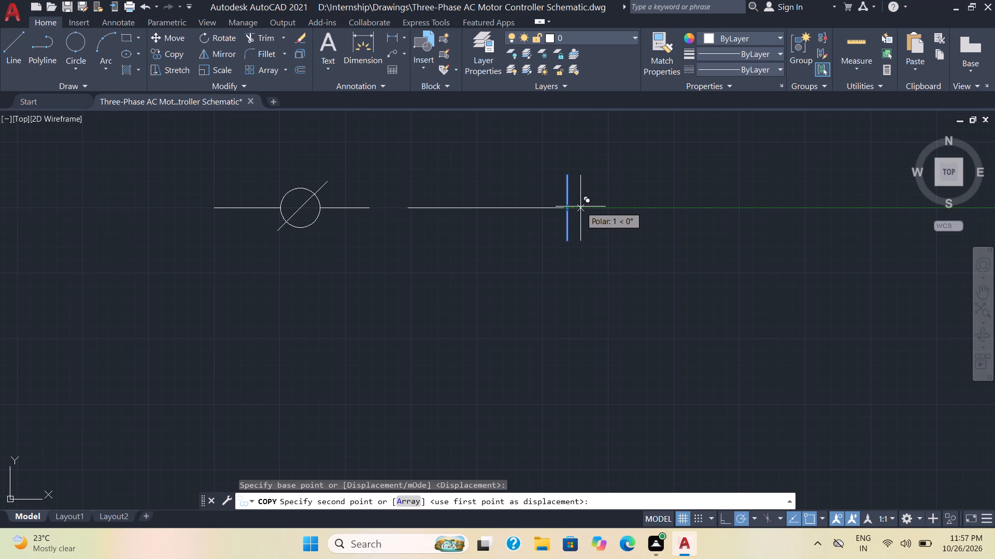
pyautogui.click(580, 207)
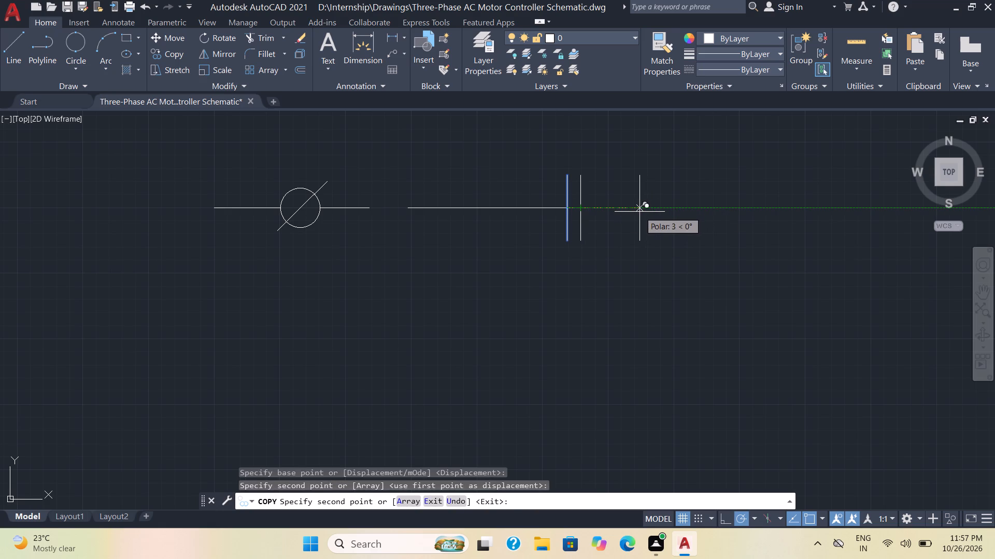
pyautogui.press('space')
# Draw a horizontal line about 2 mm long to the right from the middle of the second contact bar.
pyautogui.click(7, 45)
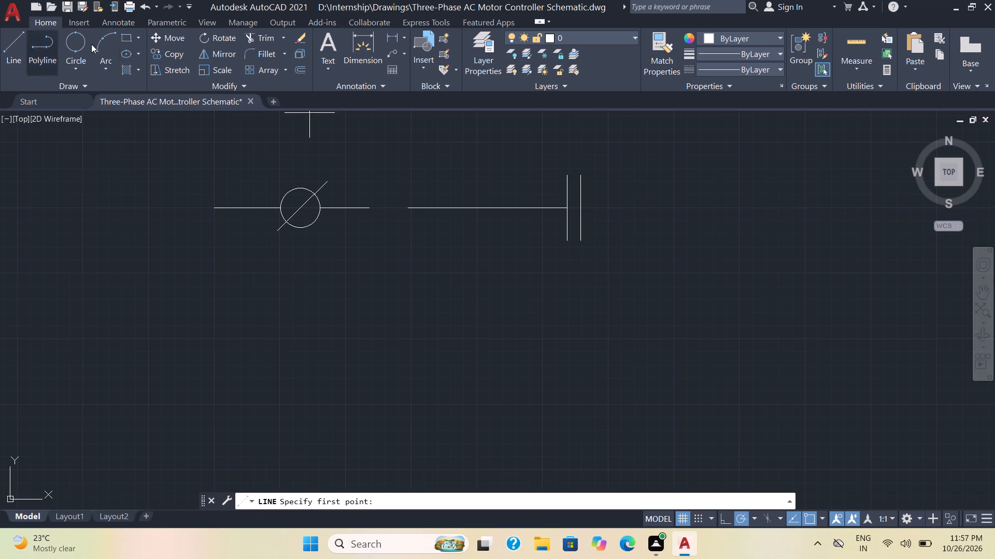
pyautogui.click(580, 208)
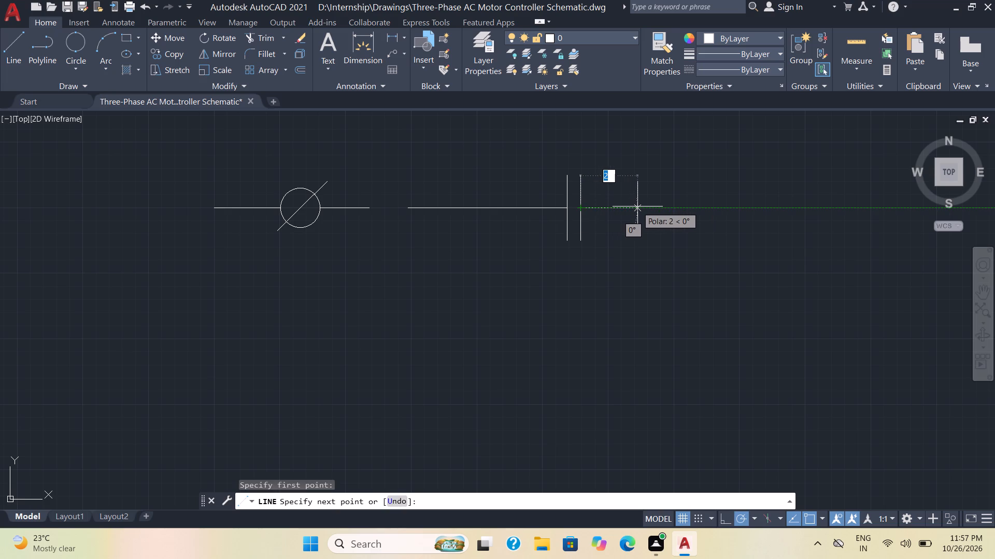
pyautogui.click(637, 207)
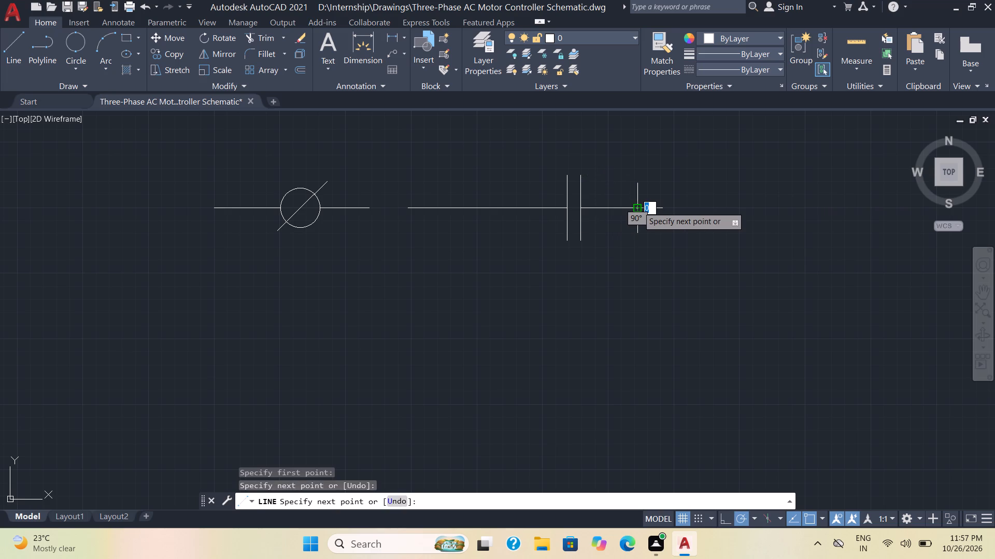
pyautogui.press('space')
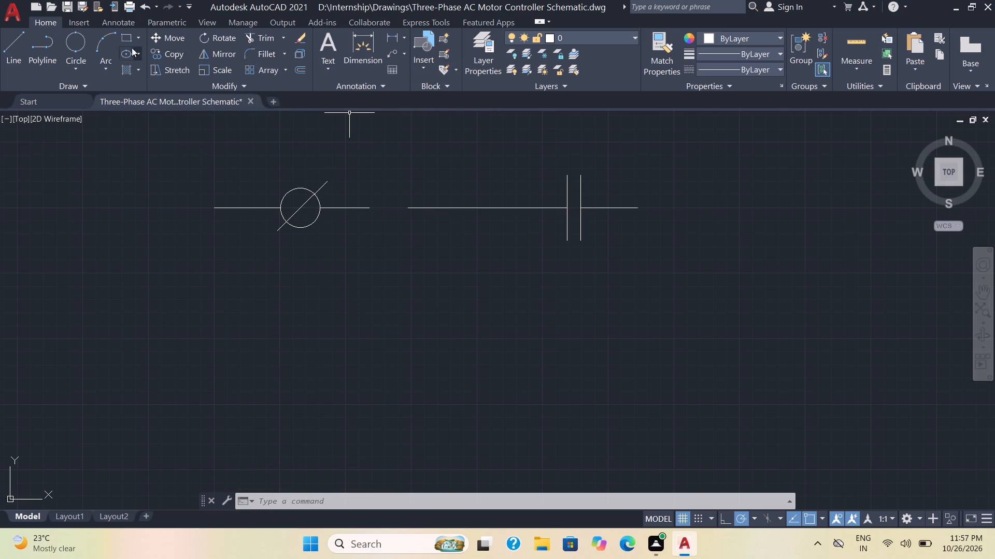
# Draw a 3-Point arc from the contact's outgoing line end, curving up and over and ending about 1 mm directly below its second point.
pyautogui.click(104, 45)
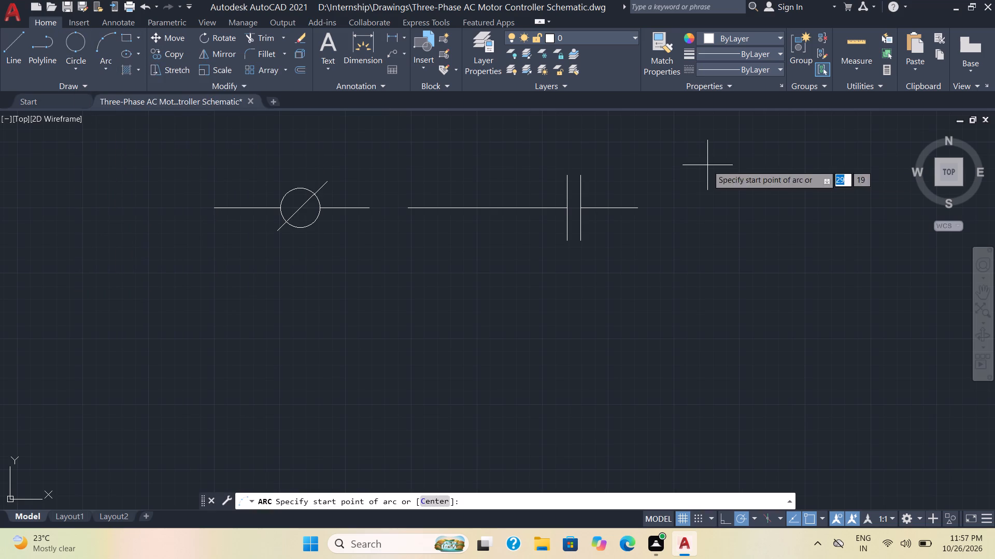
pyautogui.click(641, 207)
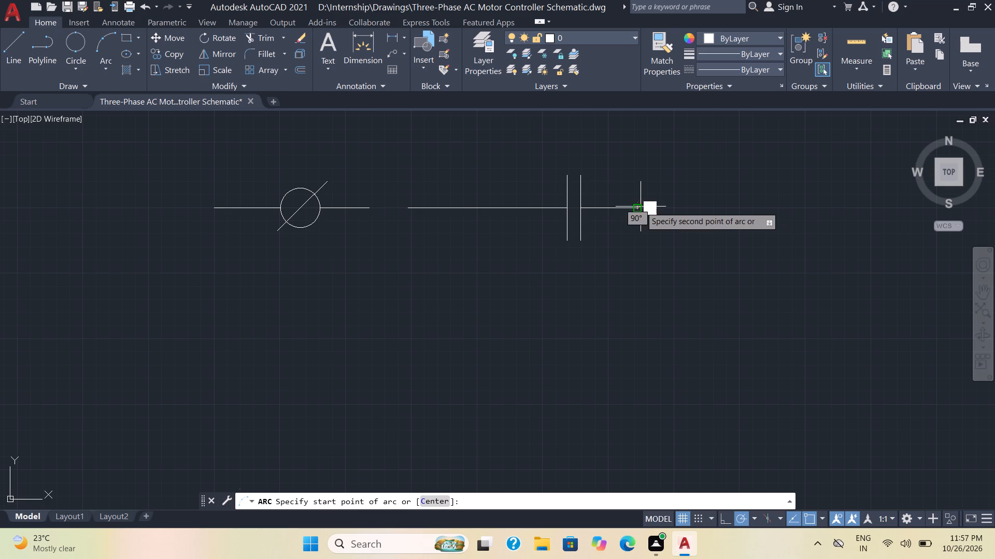
pyautogui.click(655, 192)
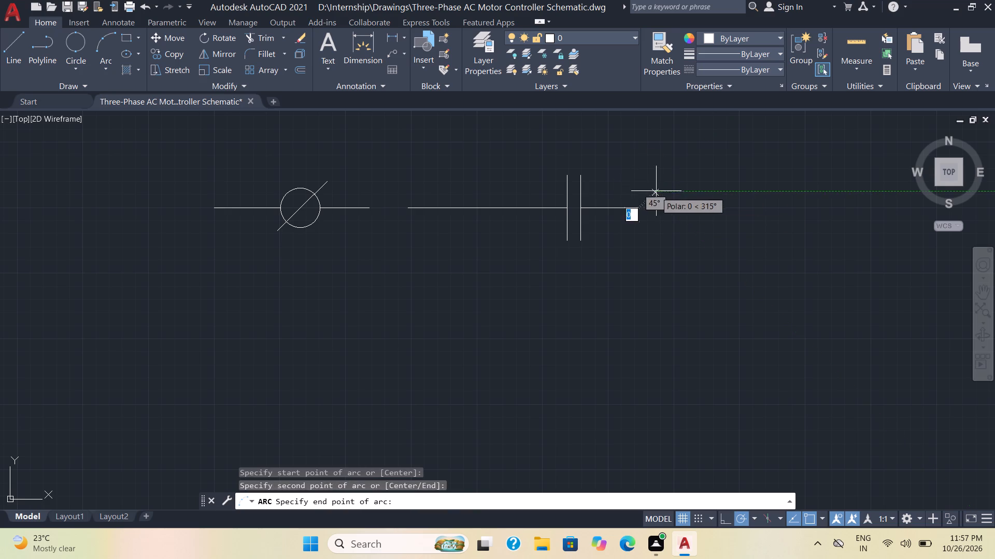
pyautogui.click(655, 223)
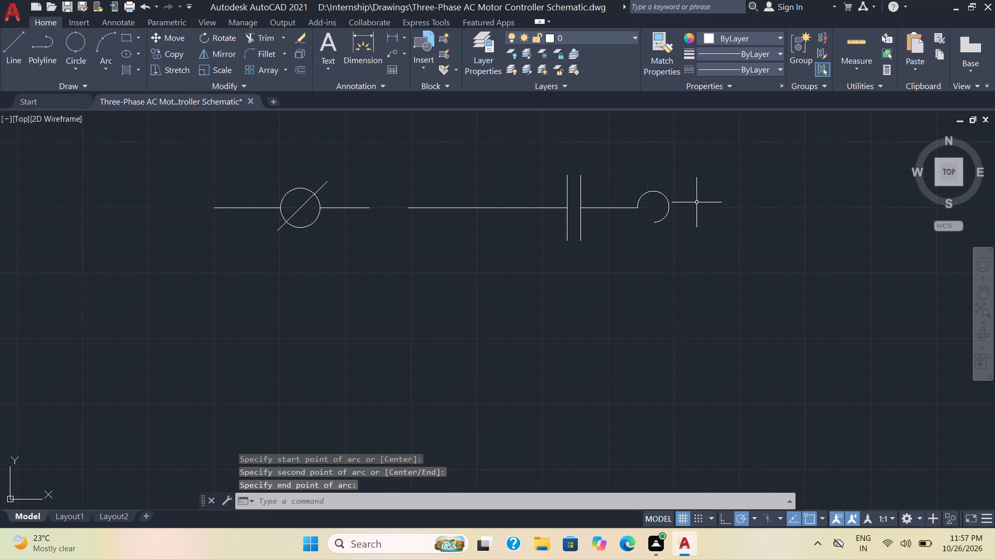
# Mirror the overload arc about a vertical line through its rightmost point, keeping the original.
pyautogui.click(669, 212)
pyautogui.click(221, 54)
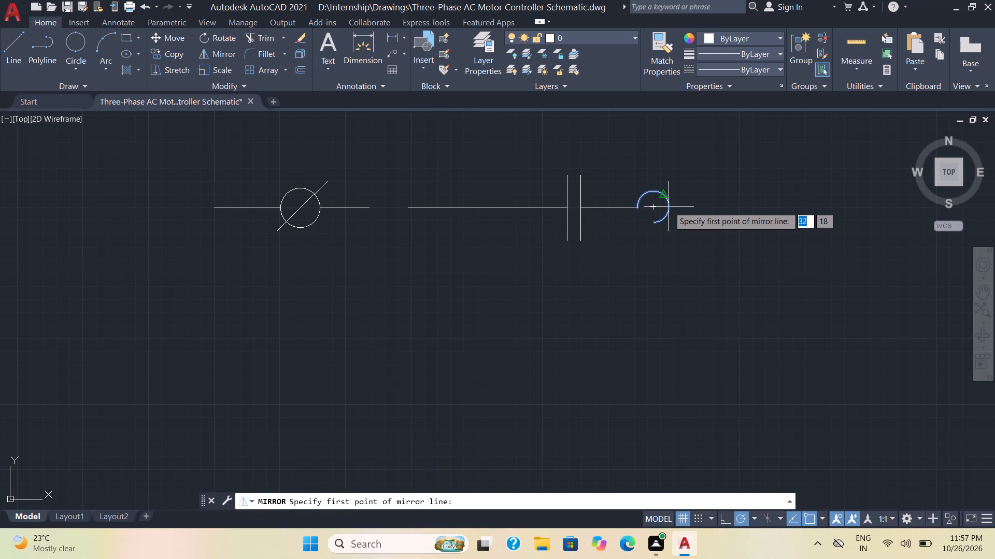
pyautogui.scroll(2, 667, 207)
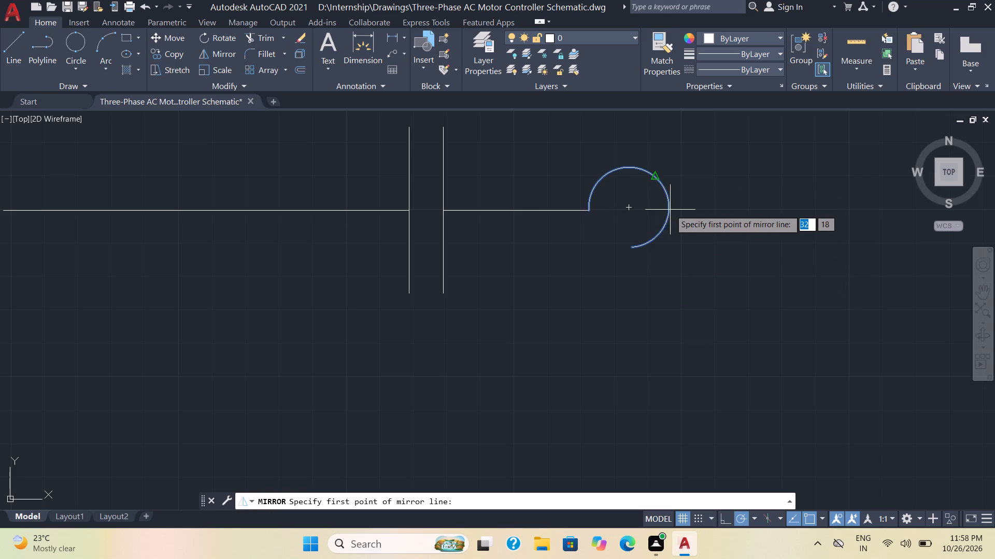
pyautogui.click(670, 264)
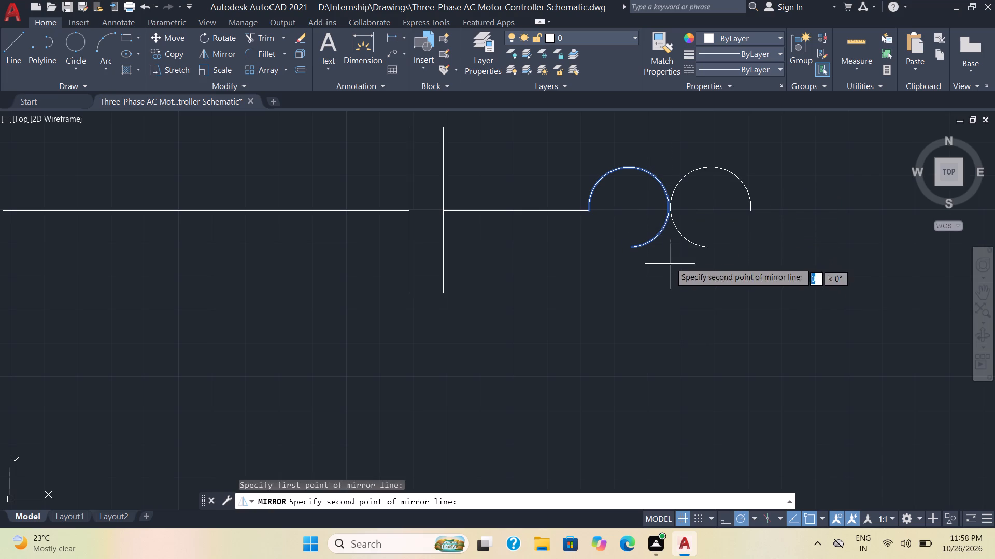
pyautogui.click(670, 154)
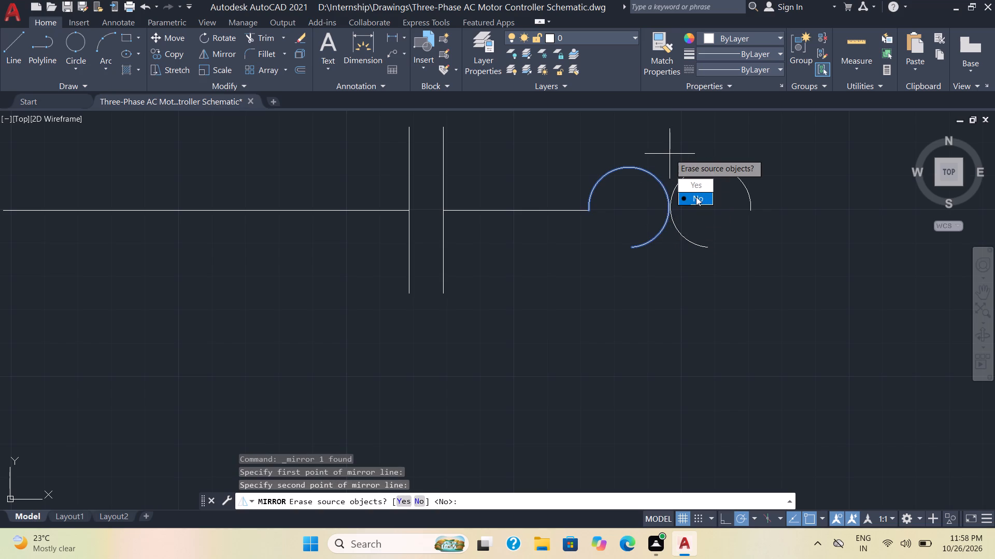
pyautogui.moveTo(696, 197); pyautogui.dragTo(670, 154)
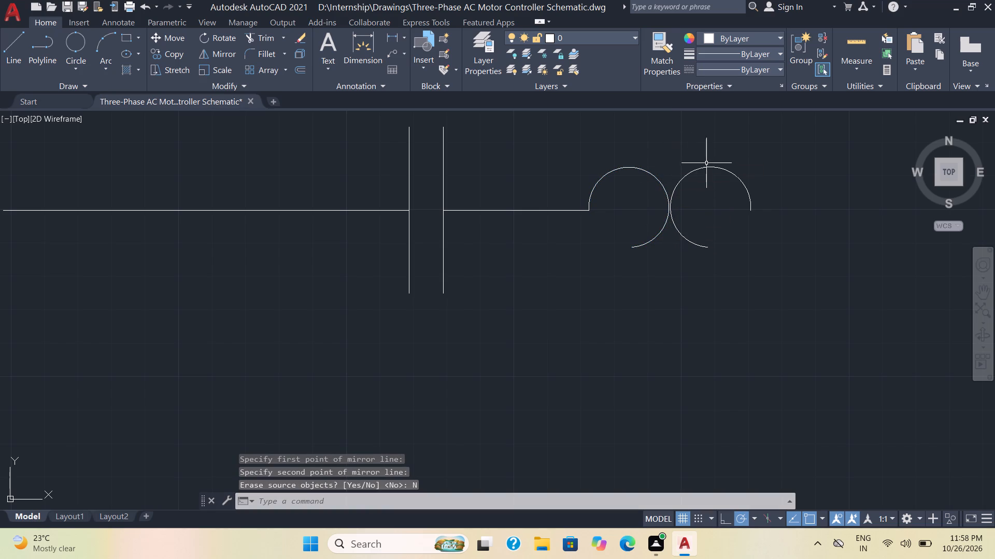
# Rotate the mirrored arc 90° about its right end point.
pyautogui.click(708, 167)
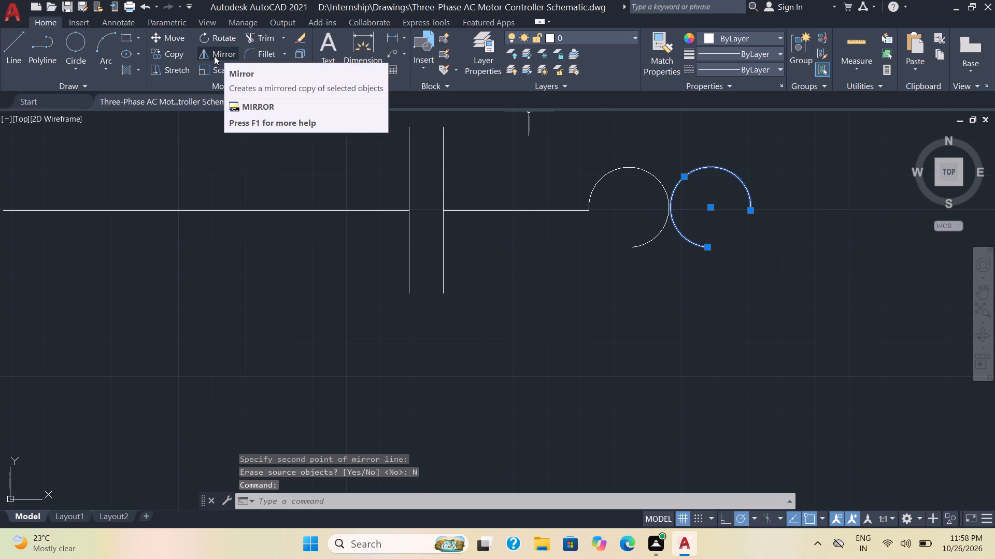
pyautogui.click(218, 35)
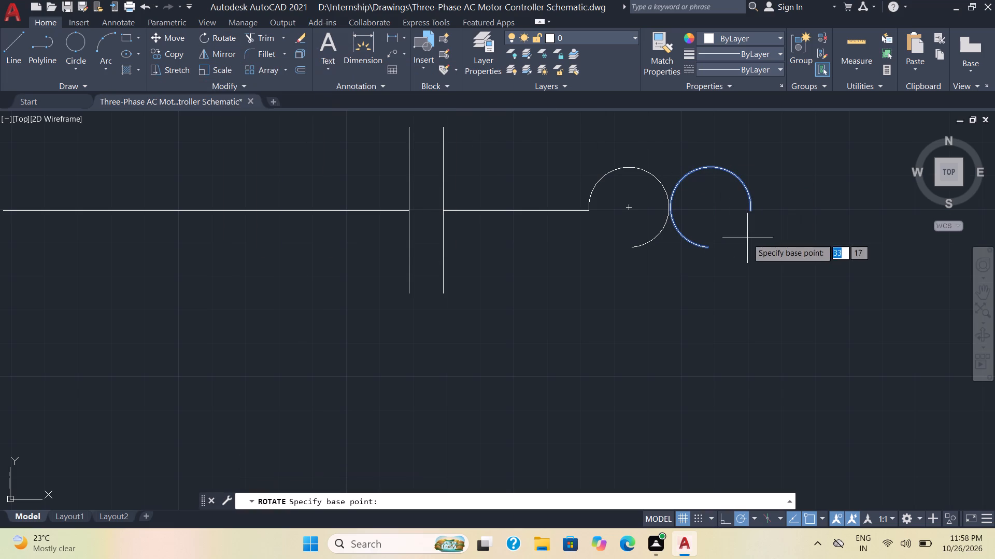
pyautogui.click(749, 214)
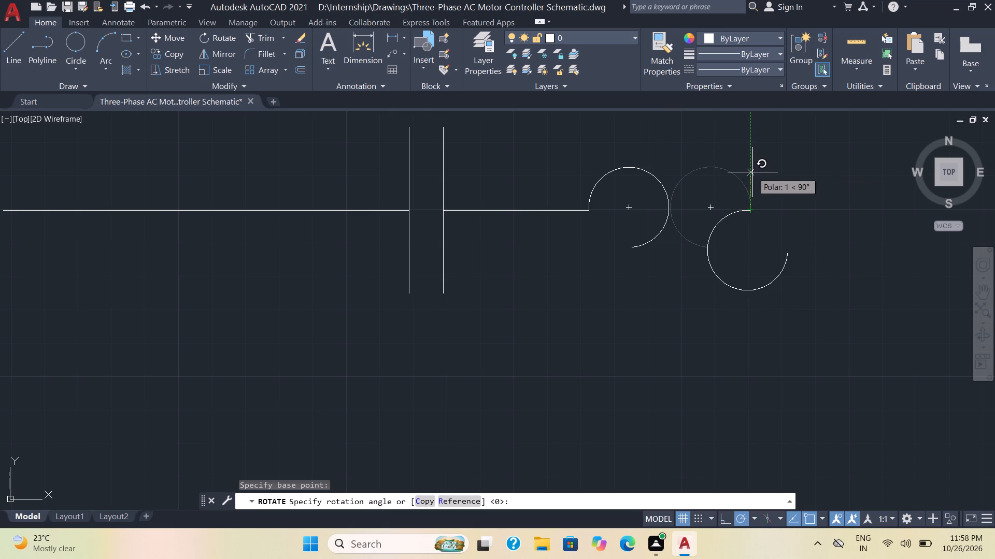
pyautogui.click(752, 172)
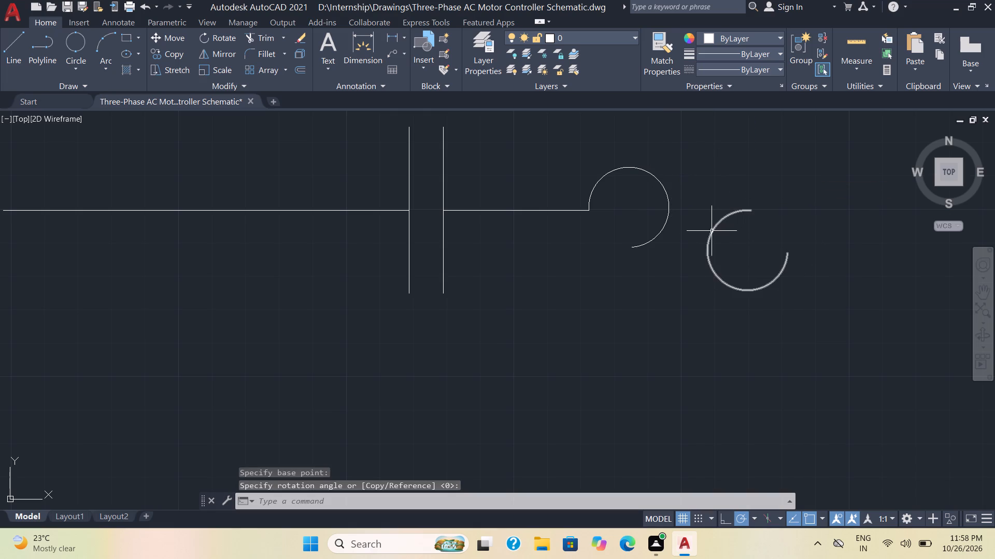
# Move the rotated arc by its center up and left onto the L1 line level, so it sits against the first arc.
pyautogui.click(711, 231)
pyautogui.click(170, 37)
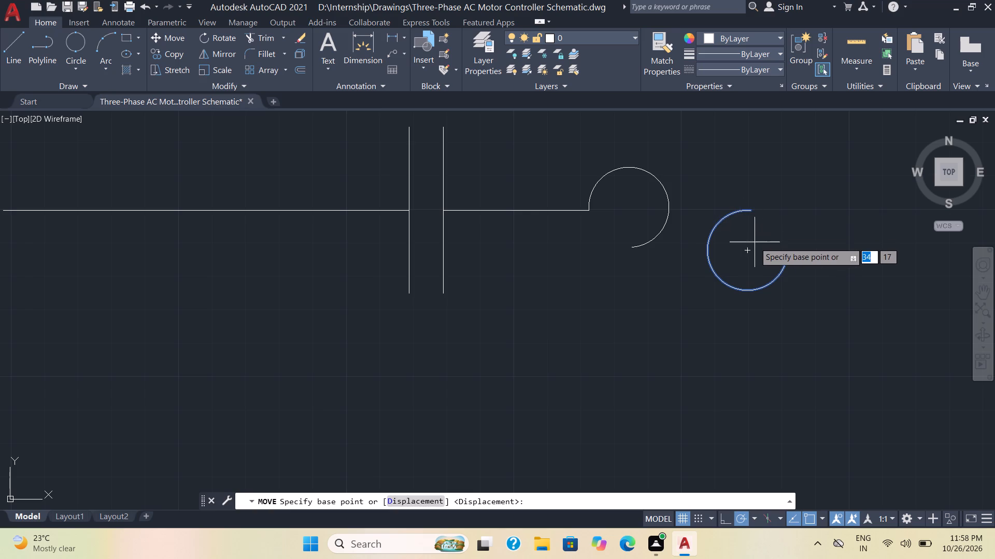
pyautogui.click(744, 252)
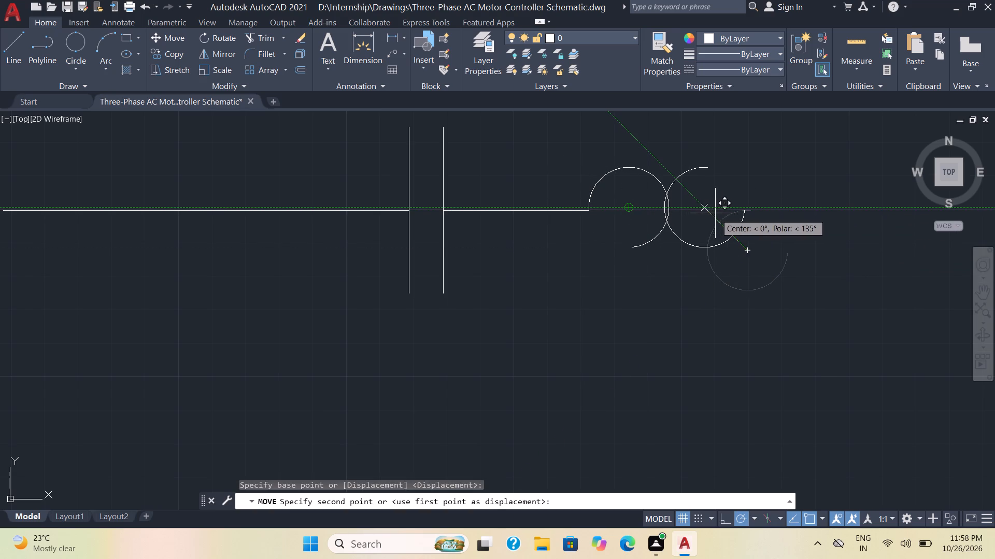
pyautogui.scroll(2, 718, 209)
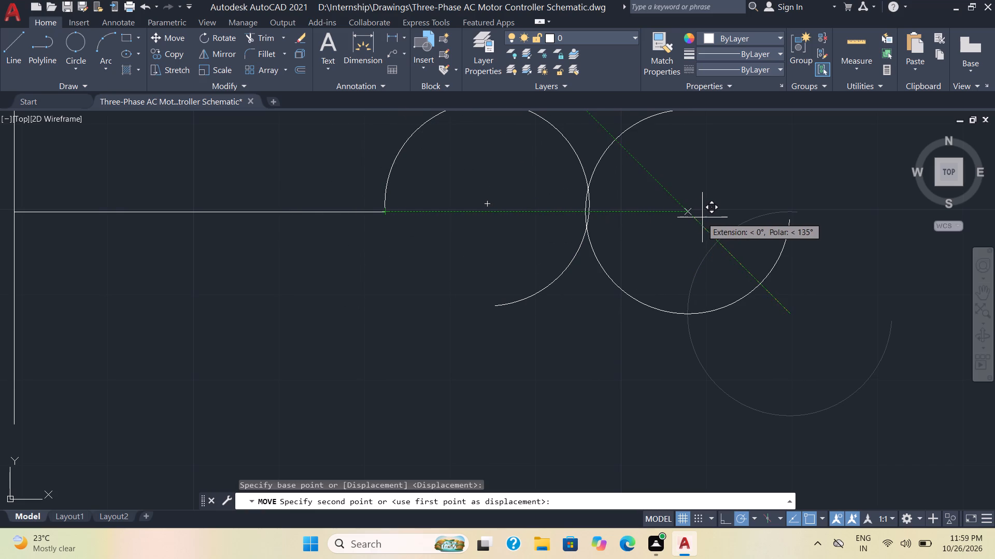
pyautogui.scroll(1, 704, 217)
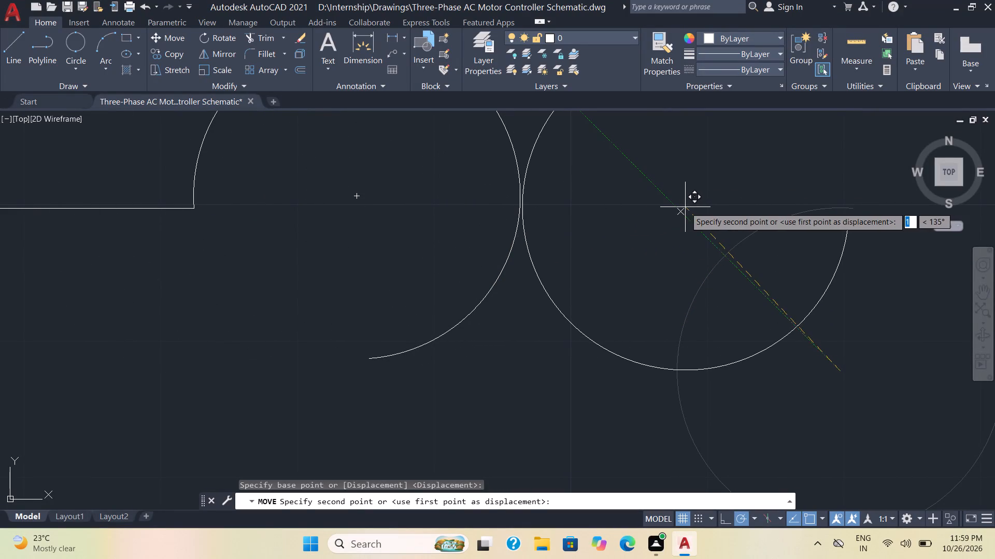
pyautogui.click(686, 207)
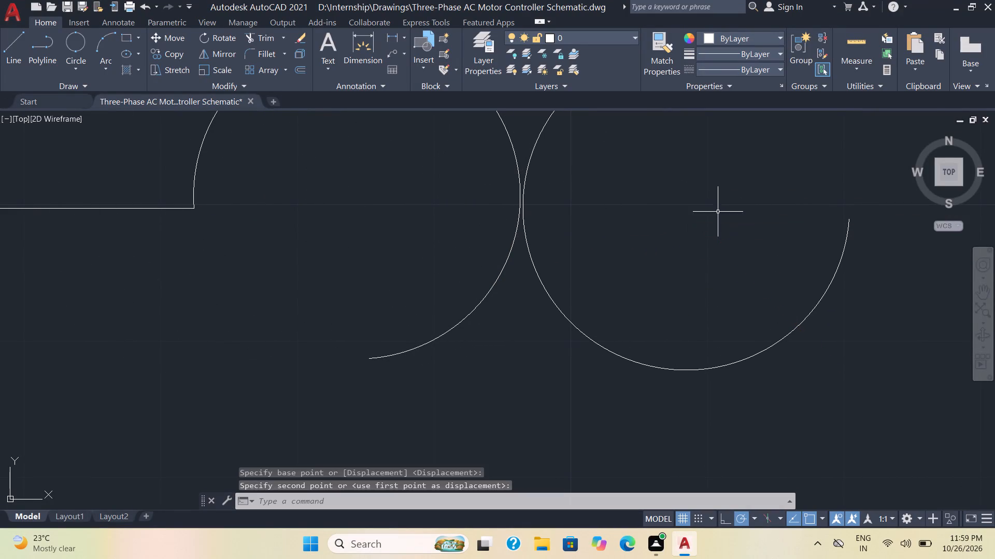
# Draw a horizontal line about 3 mm long to the right from the second overload arc's end.
pyautogui.scroll(-2, 733, 218)
pyautogui.scroll(-1, 730, 279)
pyautogui.moveTo(733, 312); pyautogui.dragTo(672, 306, button='middle')
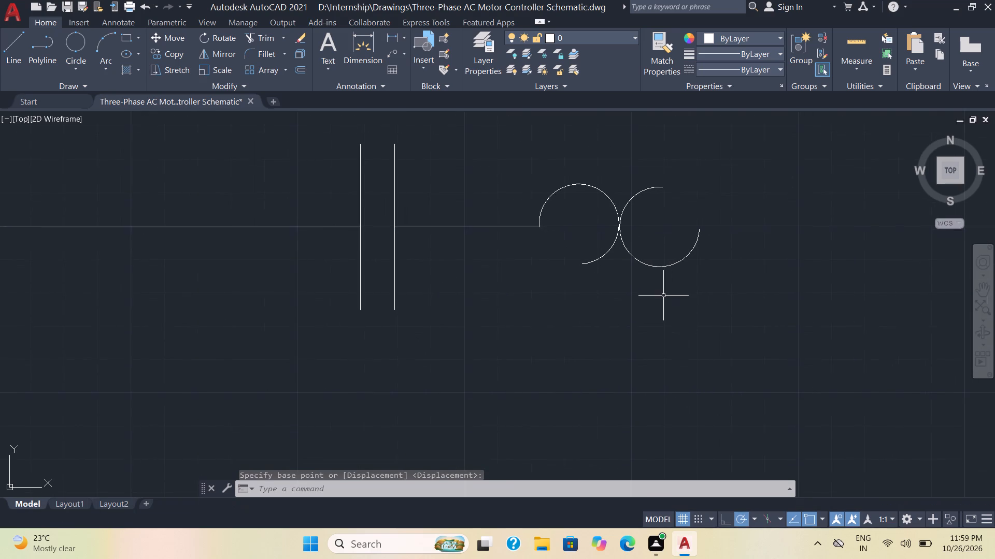
pyautogui.scroll(-2, 663, 295)
pyautogui.moveTo(669, 307); pyautogui.dragTo(628, 261, button='middle')
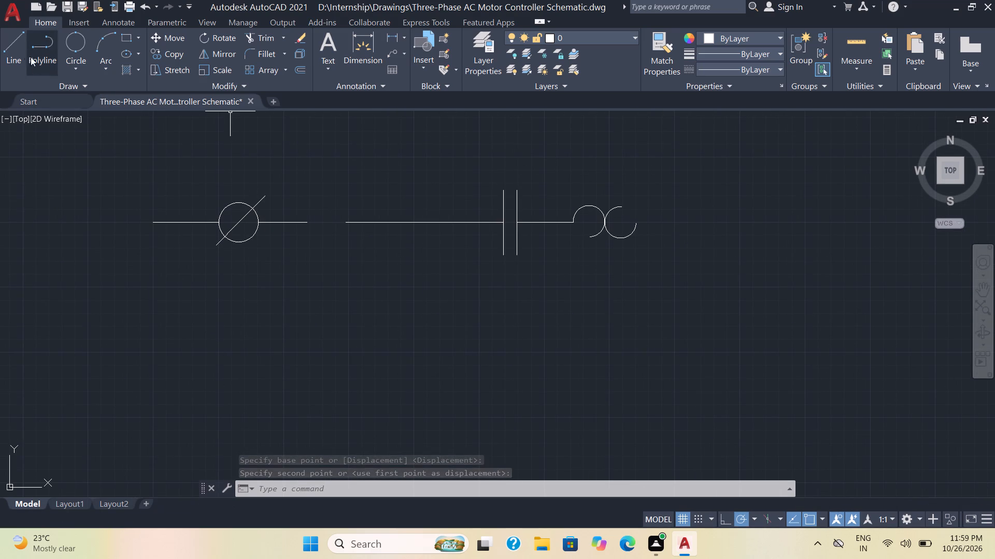
pyautogui.click(10, 45)
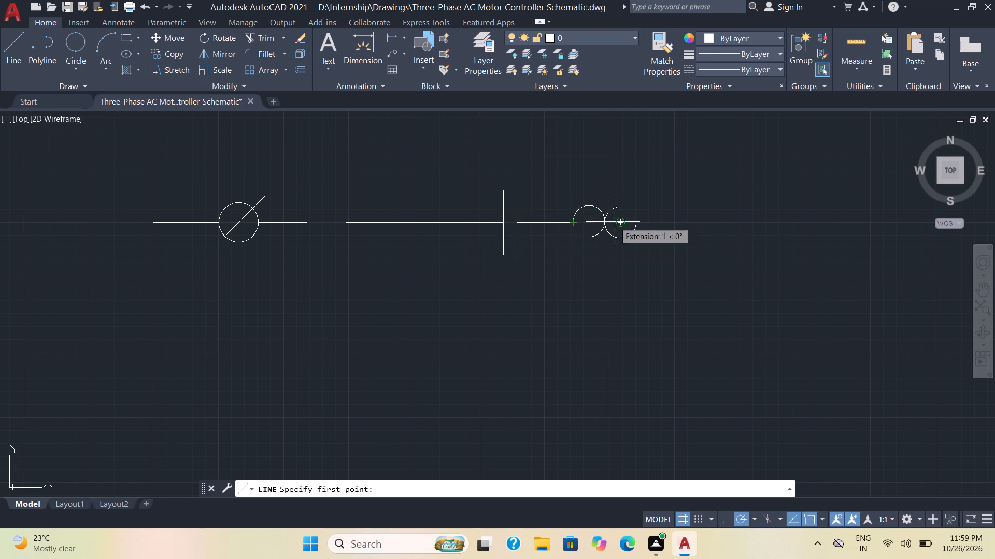
pyautogui.click(635, 220)
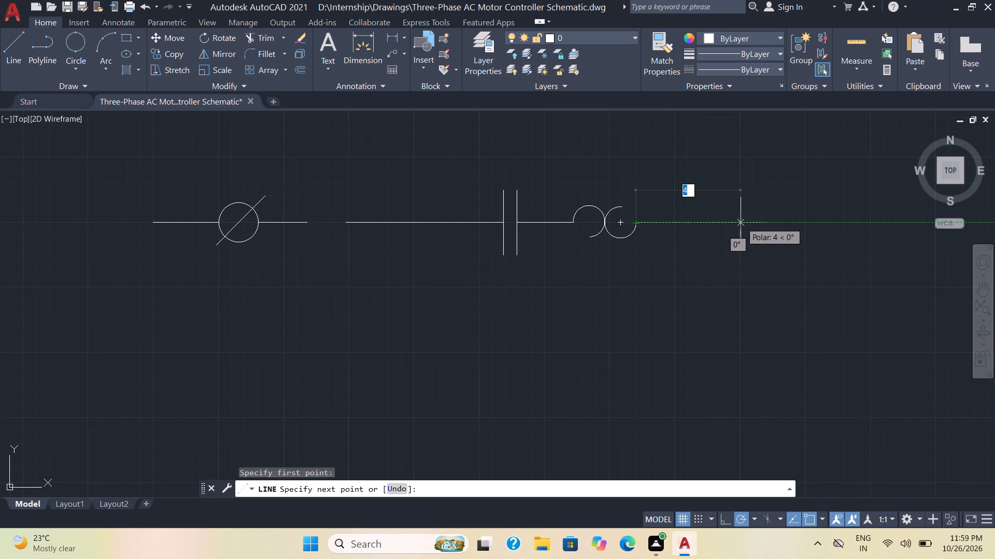
pyautogui.click(713, 220)
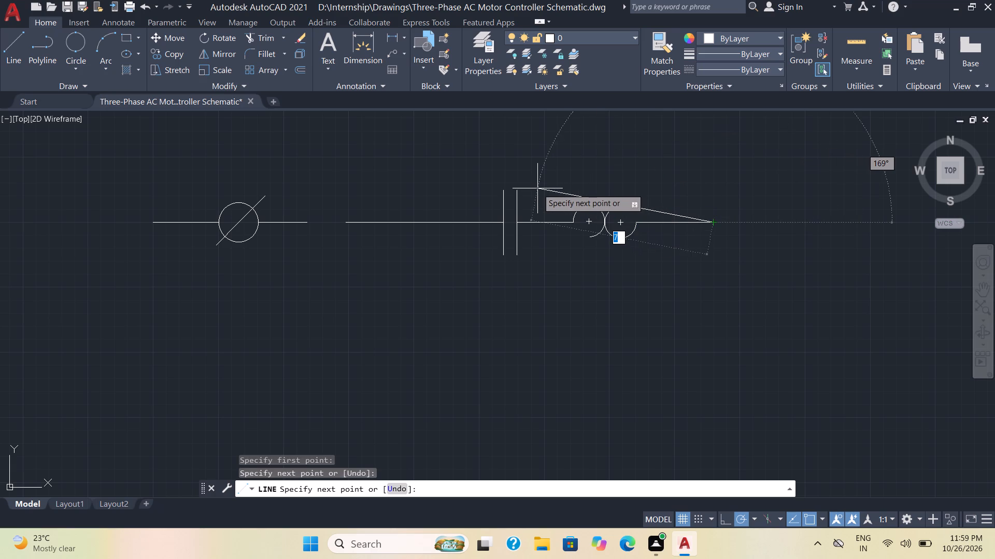
pyautogui.press('space')
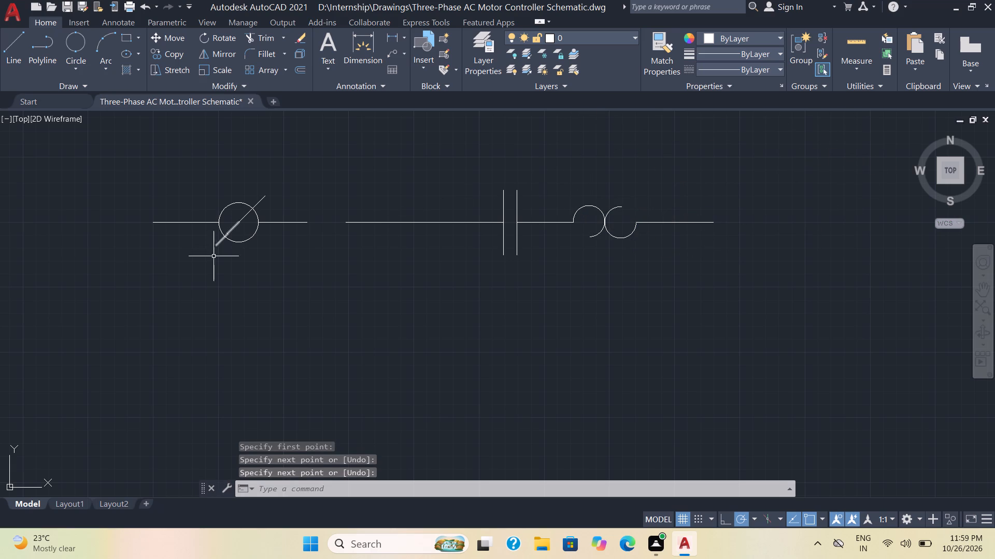
# Copy the first terminal's circle and both halves of its slash to the right end of the overload's outgoing line.
pyautogui.click(264, 271)
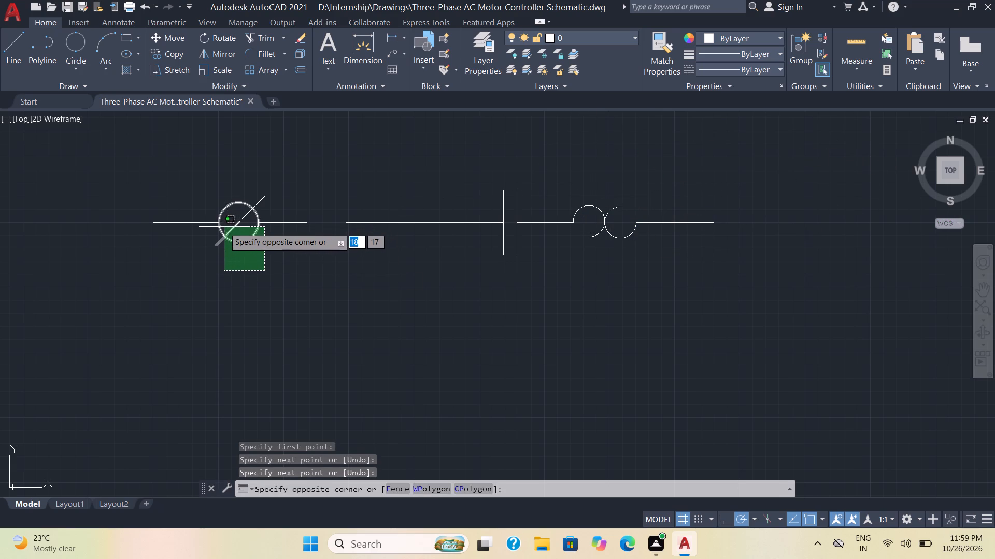
pyautogui.click(215, 229)
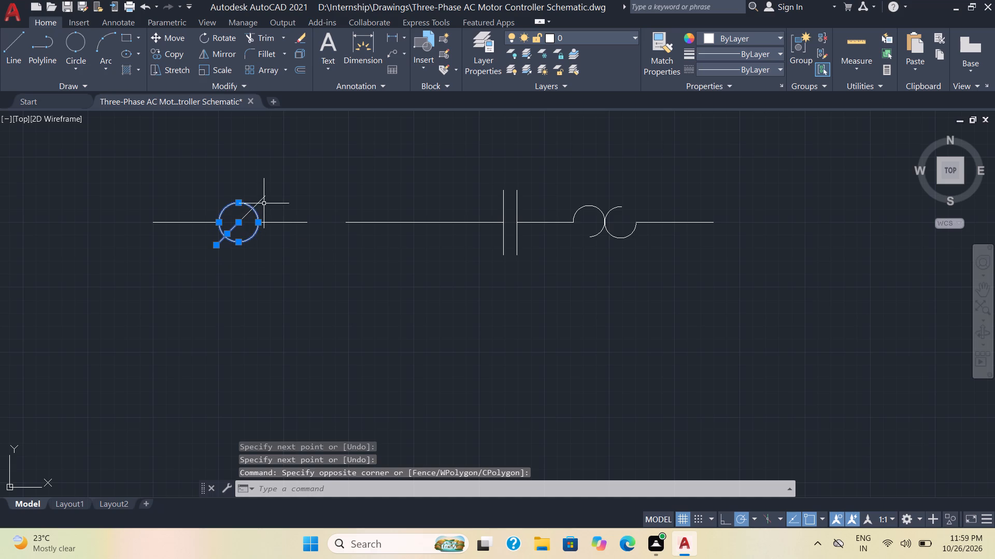
pyautogui.click(259, 201)
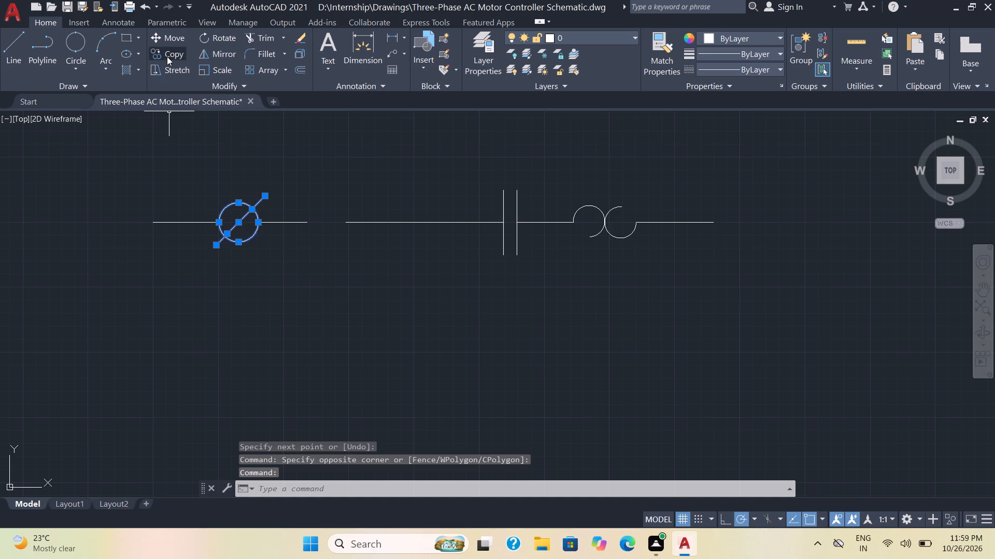
pyautogui.click(167, 56)
pyautogui.click(215, 220)
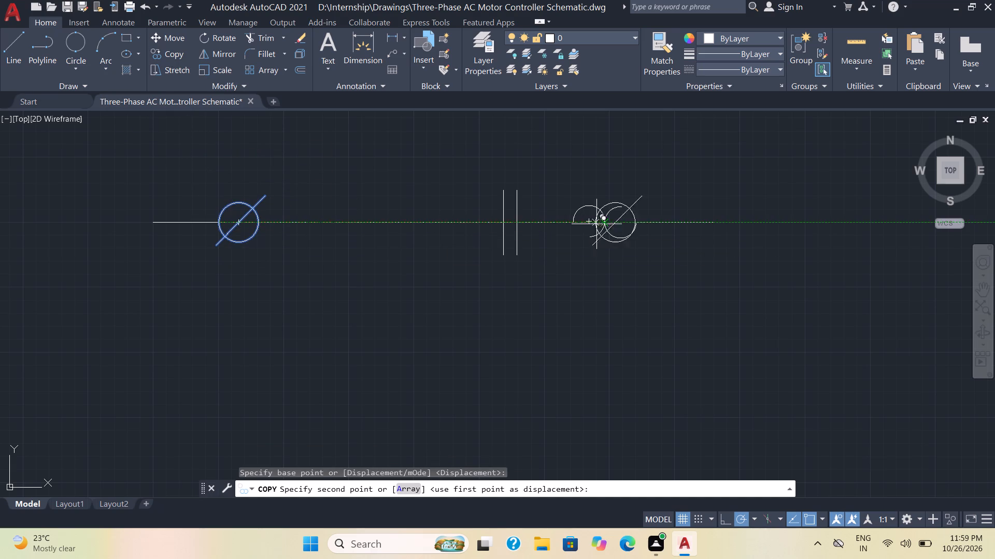
pyautogui.click(710, 222)
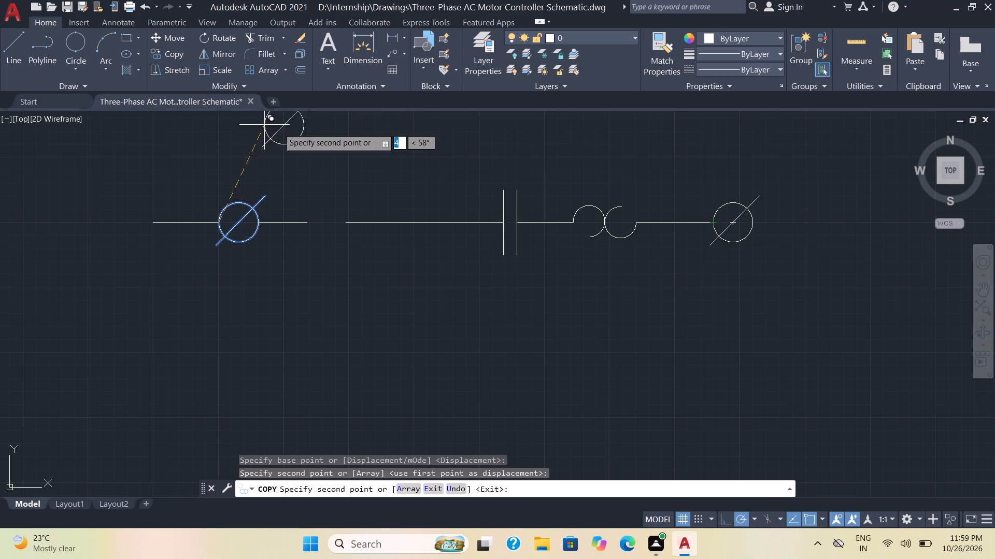
pyautogui.press('space')
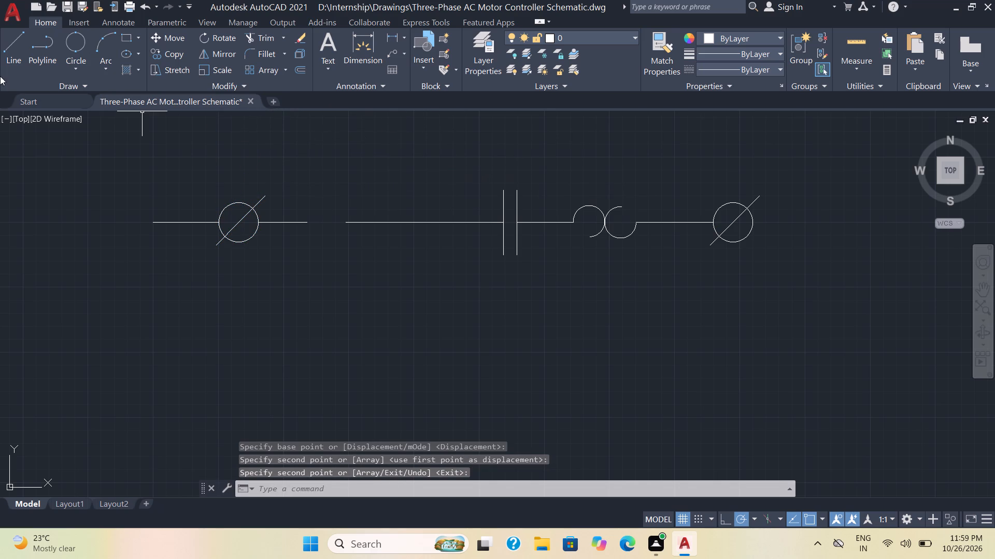
# Draw a short horizontal line to the right from the right edge of the copied terminal circle.
pyautogui.click(11, 48)
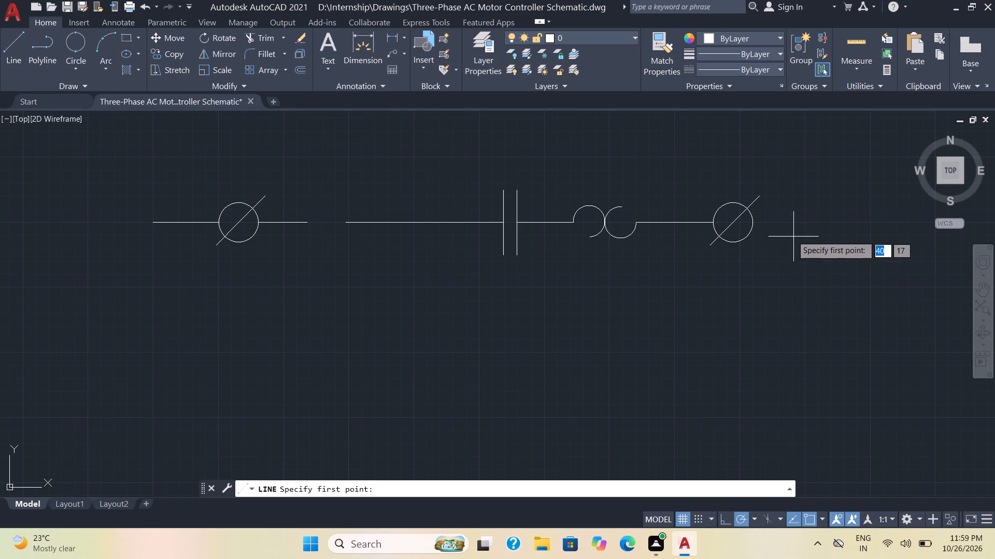
pyautogui.click(756, 220)
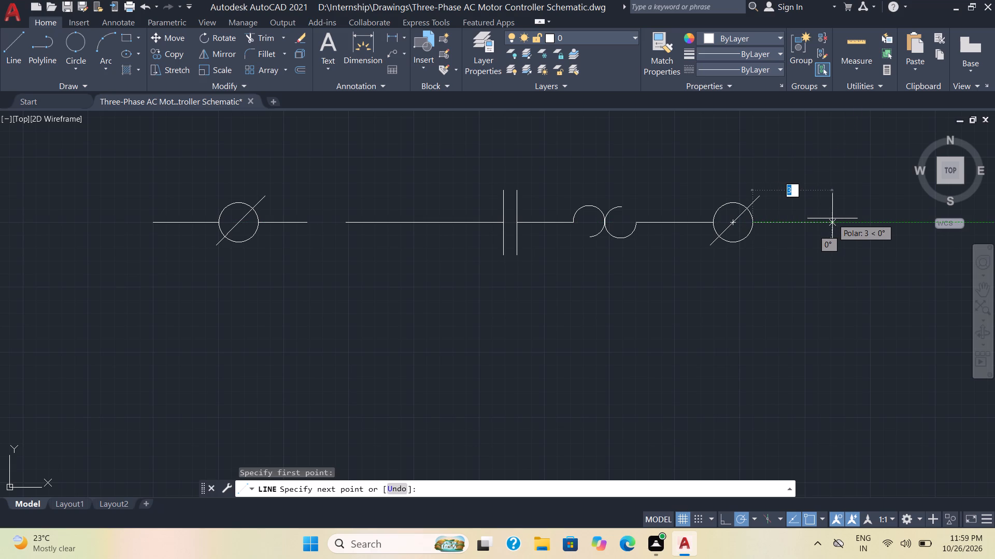
pyautogui.click(817, 220)
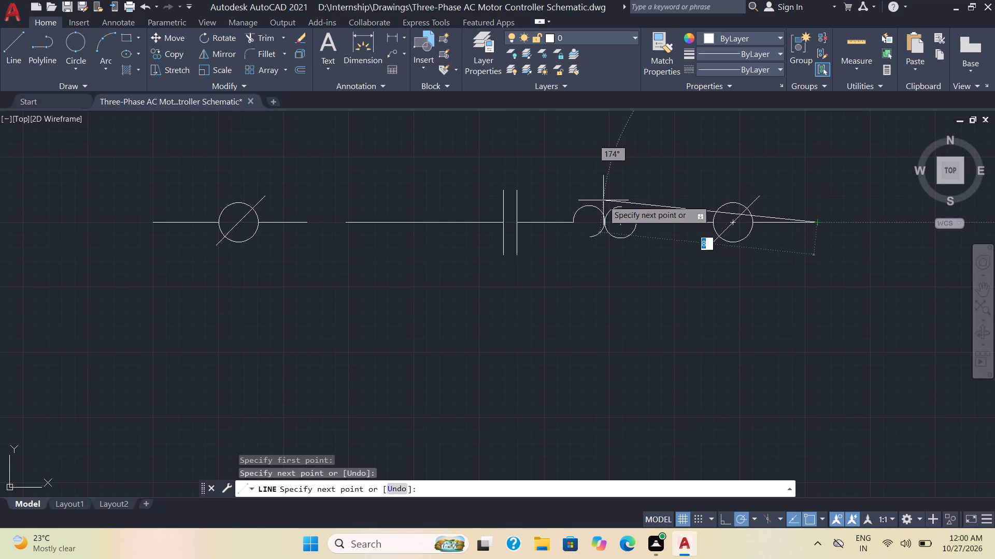
pyautogui.press('space')
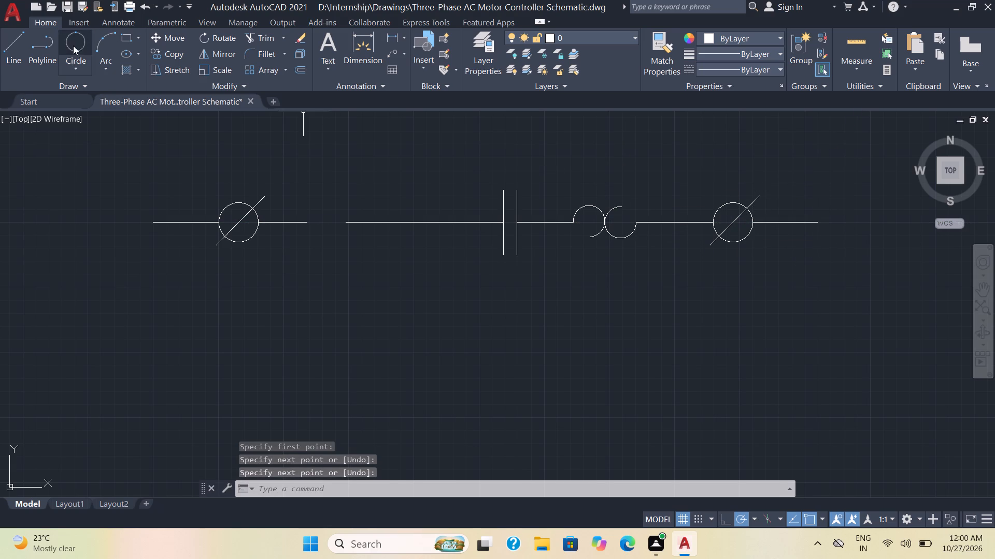
# Draw a 2-Point motor circle about 5 mm in diameter, starting at the right end of the L1 line.
pyautogui.click(74, 40)
pyautogui.scroll(-1, 911, 336)
pyautogui.moveTo(889, 330); pyautogui.dragTo(792, 320, button='middle')
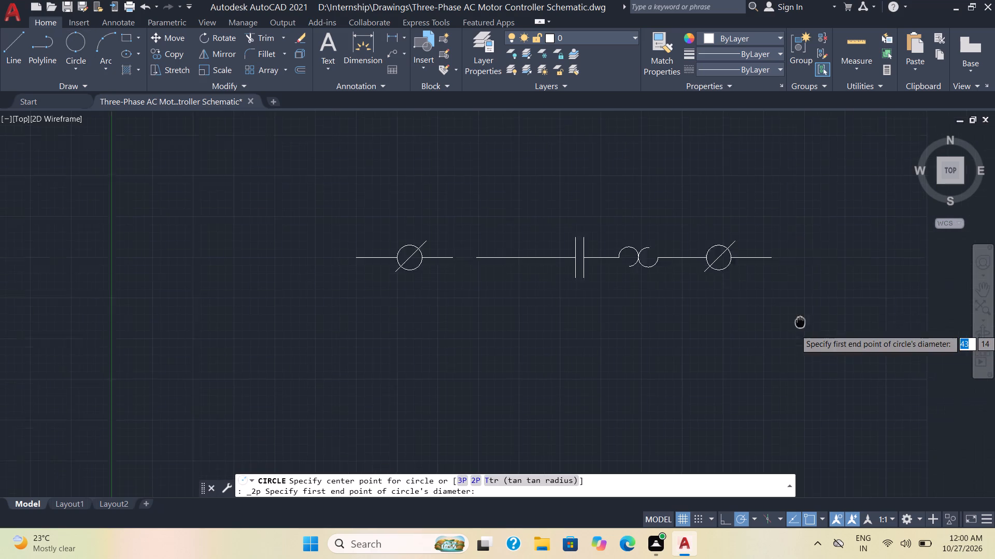
pyautogui.moveTo(792, 320); pyautogui.dragTo(665, 308, button='middle')
pyautogui.click(627, 245)
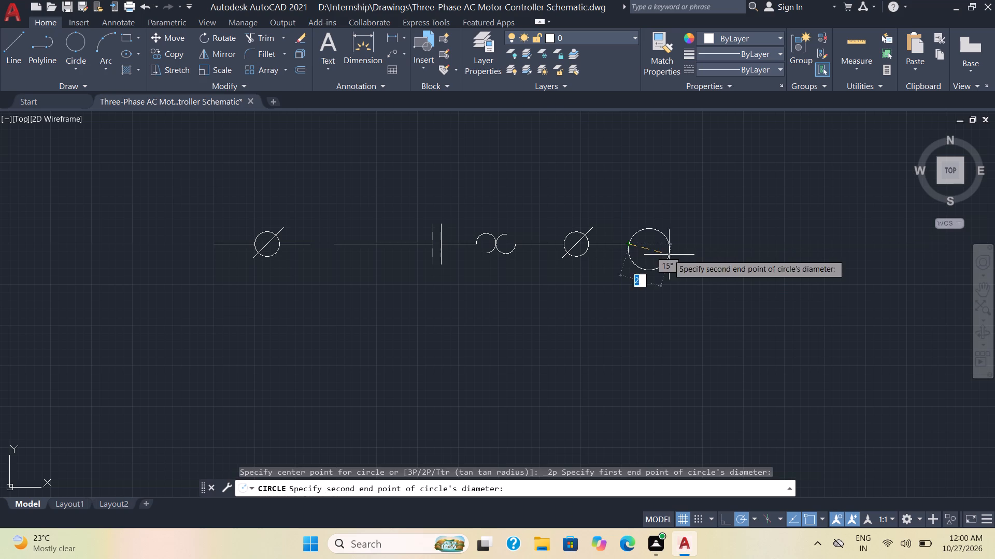
pyautogui.click(708, 243)
pyautogui.click(602, 296)
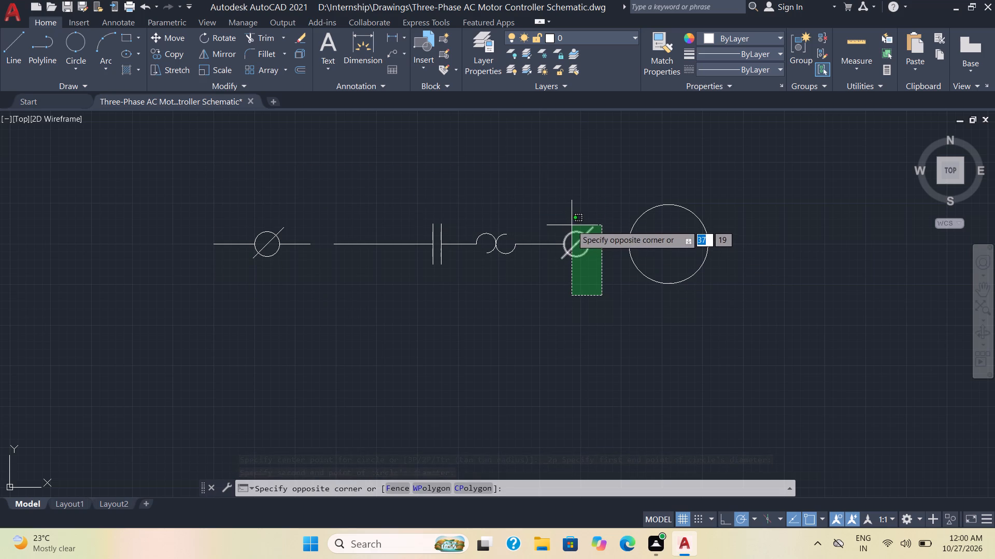
pyautogui.press('Escape')
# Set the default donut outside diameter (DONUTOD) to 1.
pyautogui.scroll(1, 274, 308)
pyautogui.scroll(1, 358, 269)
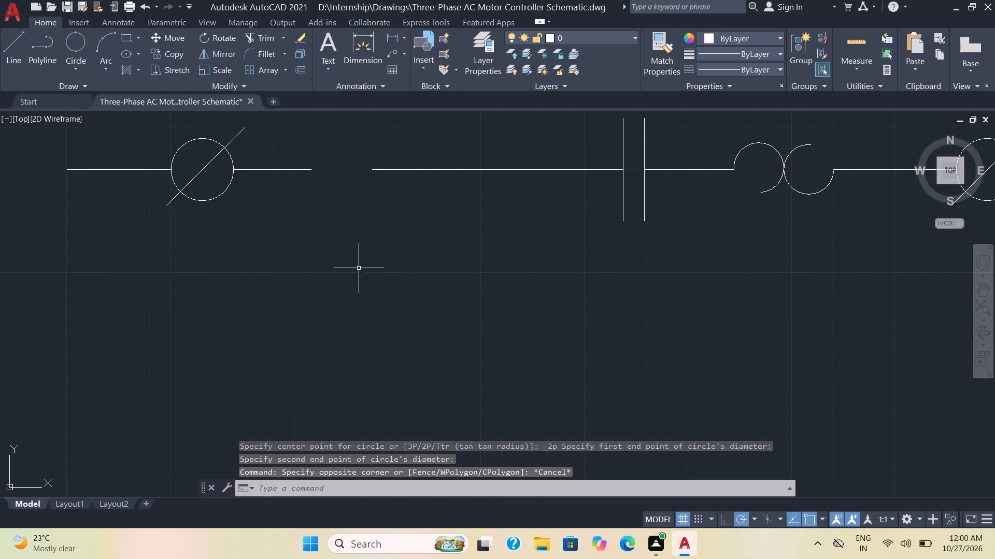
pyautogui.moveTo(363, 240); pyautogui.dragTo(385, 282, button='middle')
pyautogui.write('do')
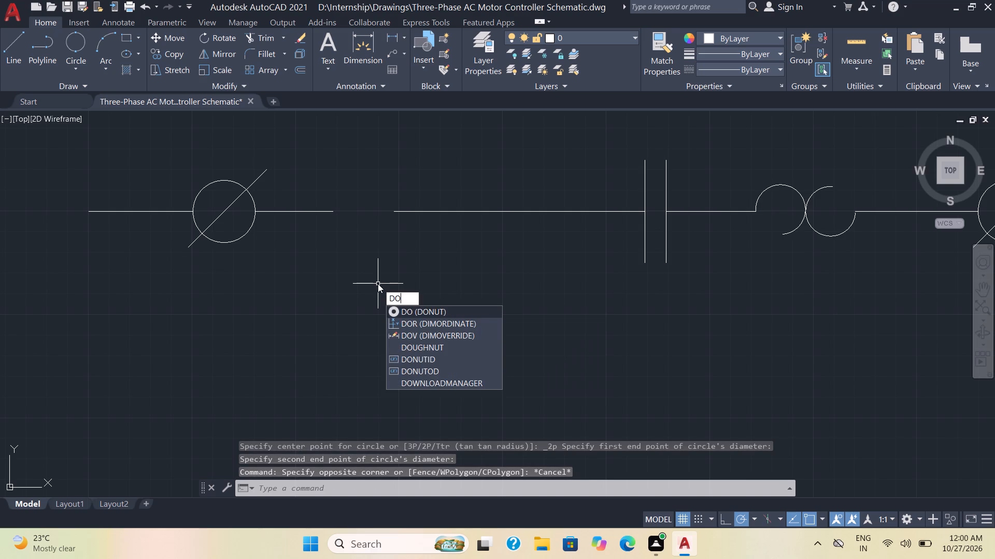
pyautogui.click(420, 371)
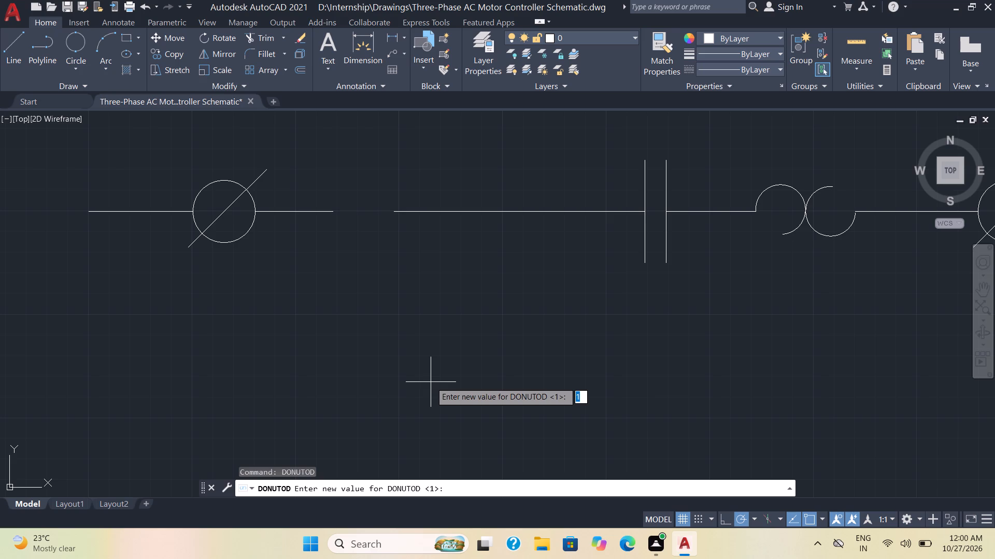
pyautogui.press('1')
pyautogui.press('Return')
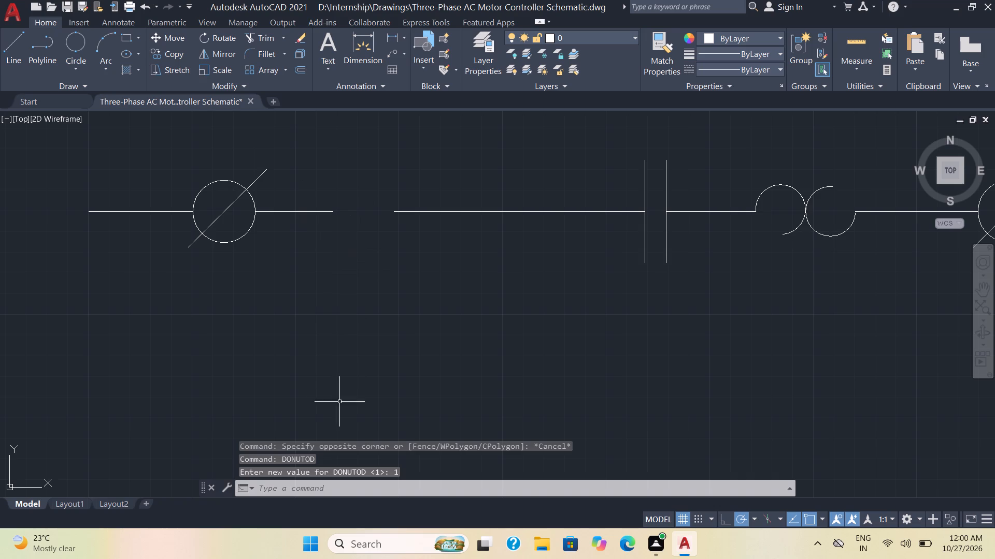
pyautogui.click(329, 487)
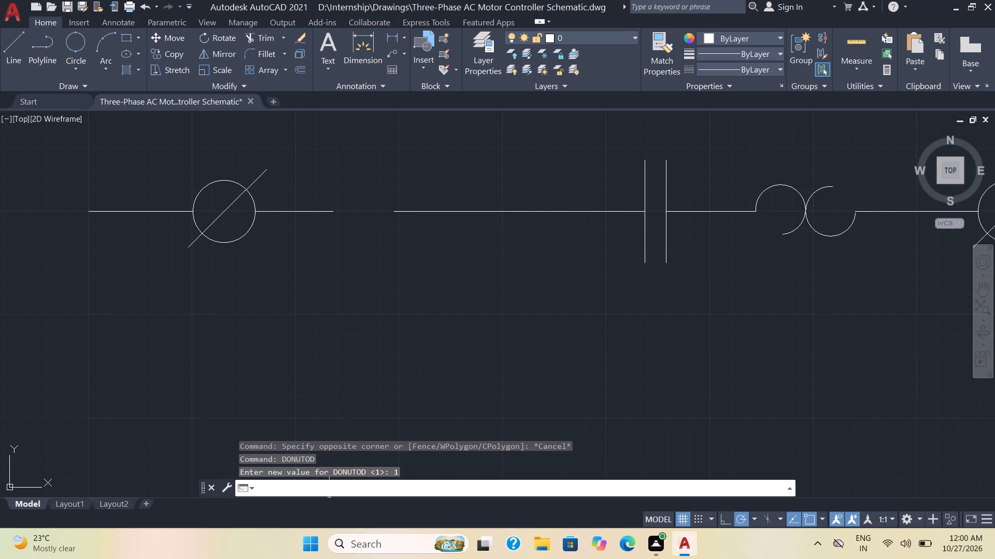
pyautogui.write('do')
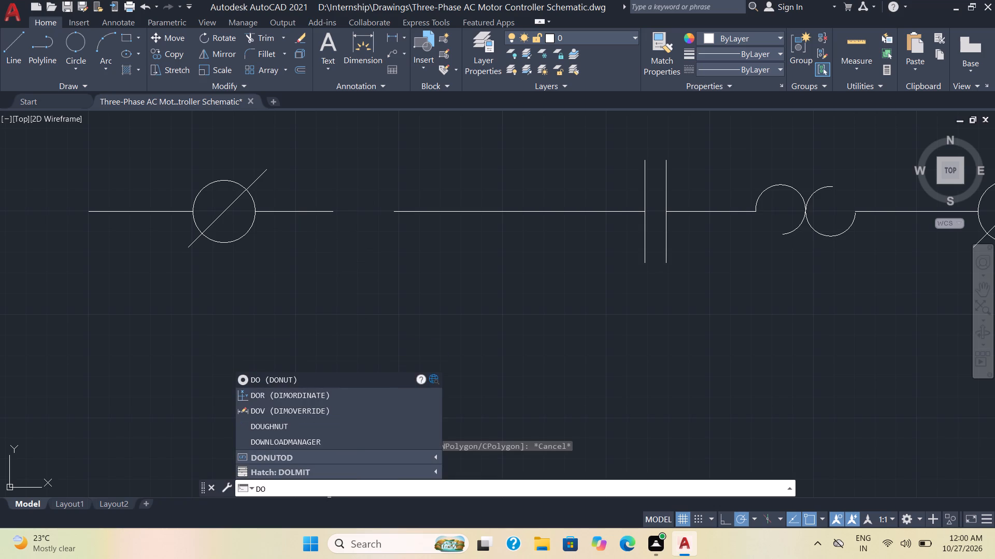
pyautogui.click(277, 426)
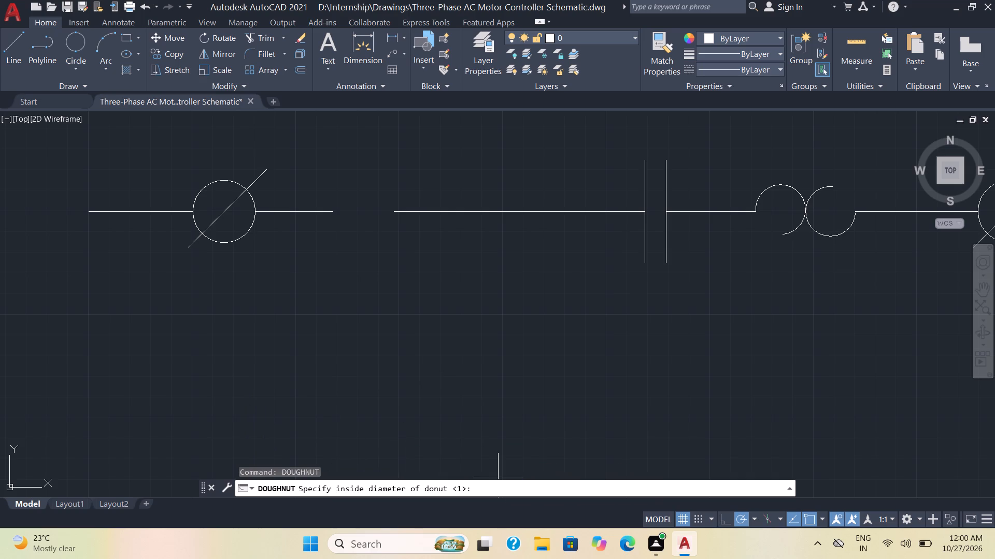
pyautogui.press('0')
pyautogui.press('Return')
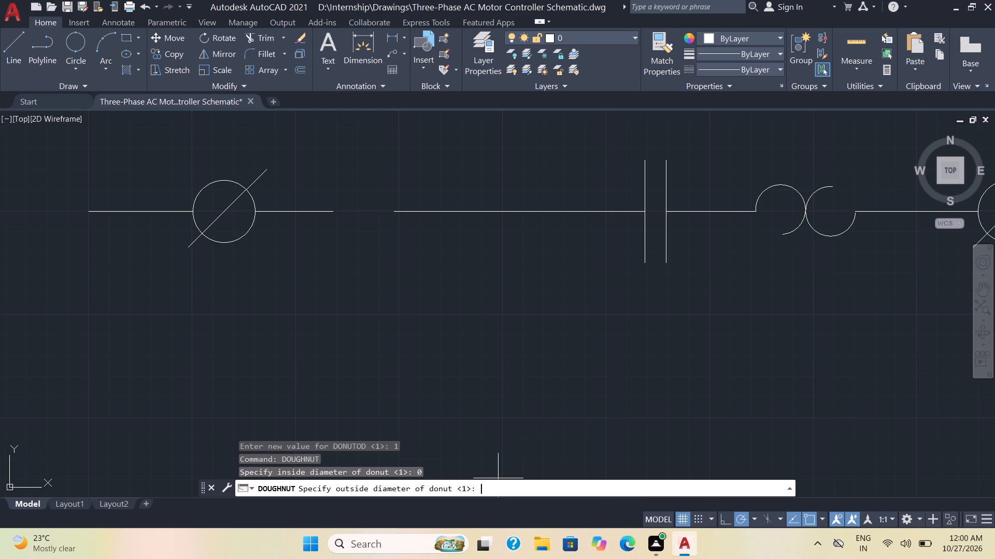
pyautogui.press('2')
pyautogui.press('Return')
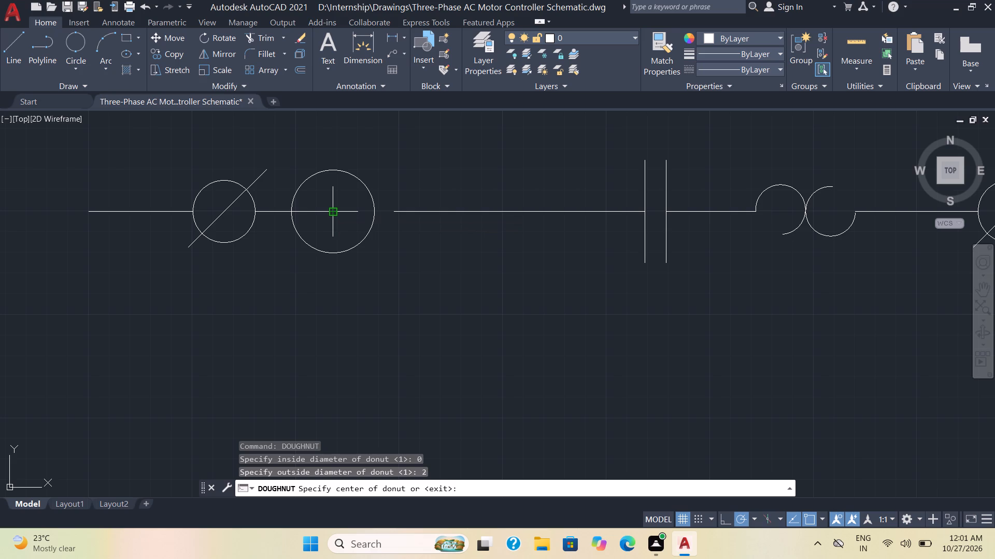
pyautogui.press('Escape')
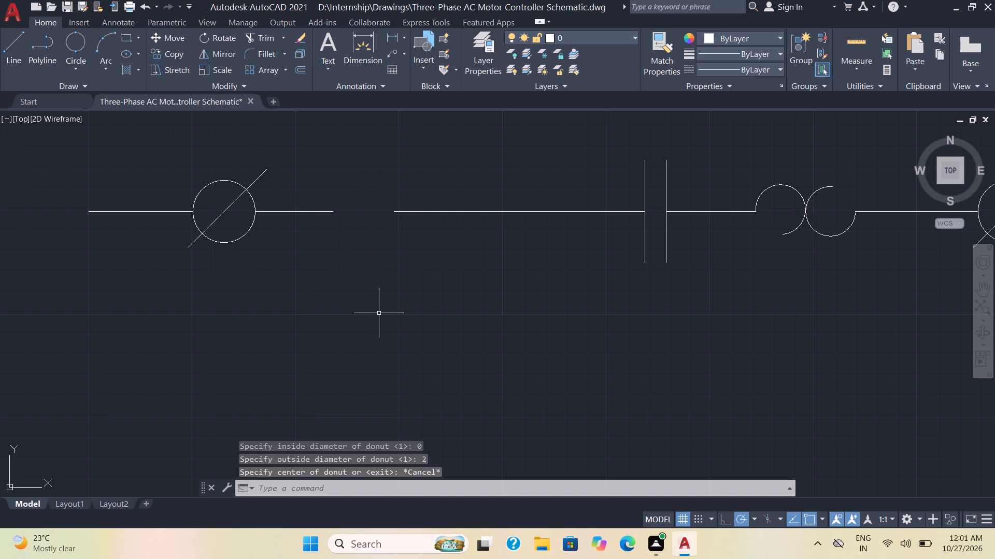
# Place donuts with inside diameter 0.2 and outside diameter 0.5 on the two line ends facing the gap after the first terminal.
pyautogui.press('d')
pyautogui.press('o')
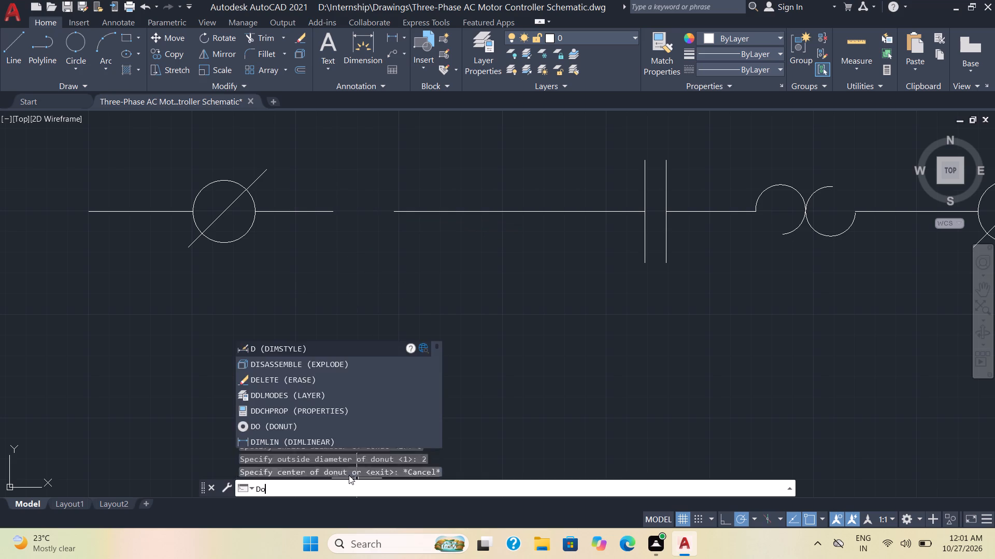
pyautogui.click(298, 428)
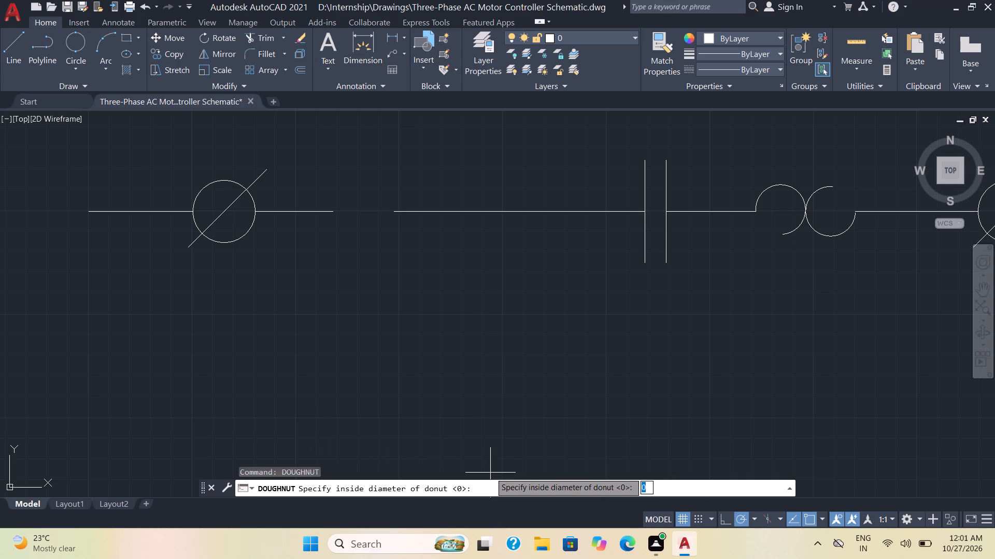
pyautogui.press('0')
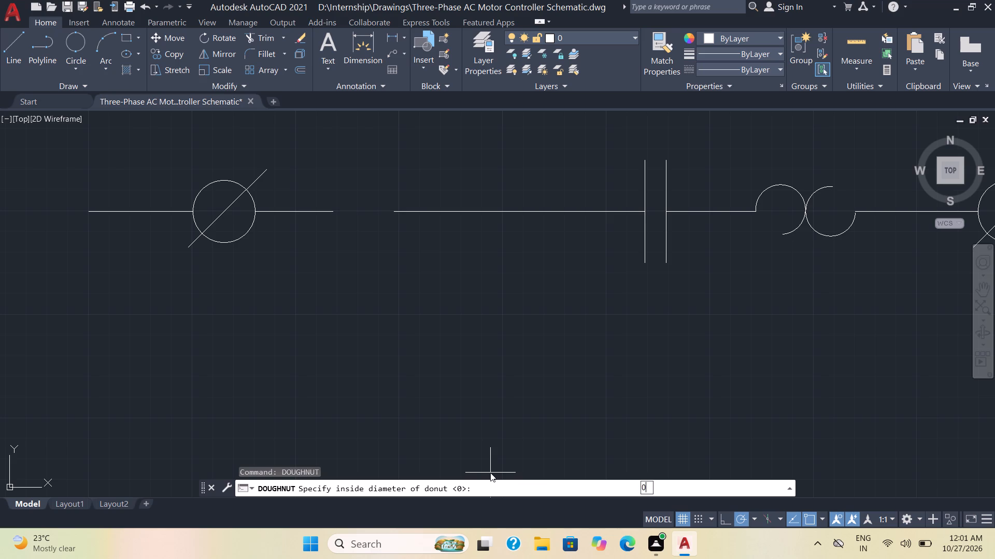
pyautogui.write('.2')
pyautogui.press('Return')
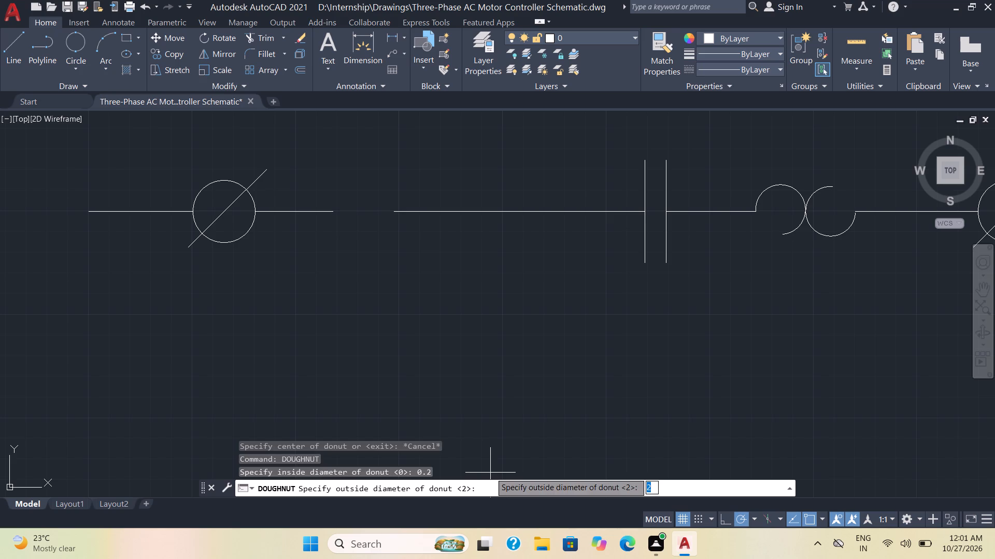
pyautogui.write('0.5')
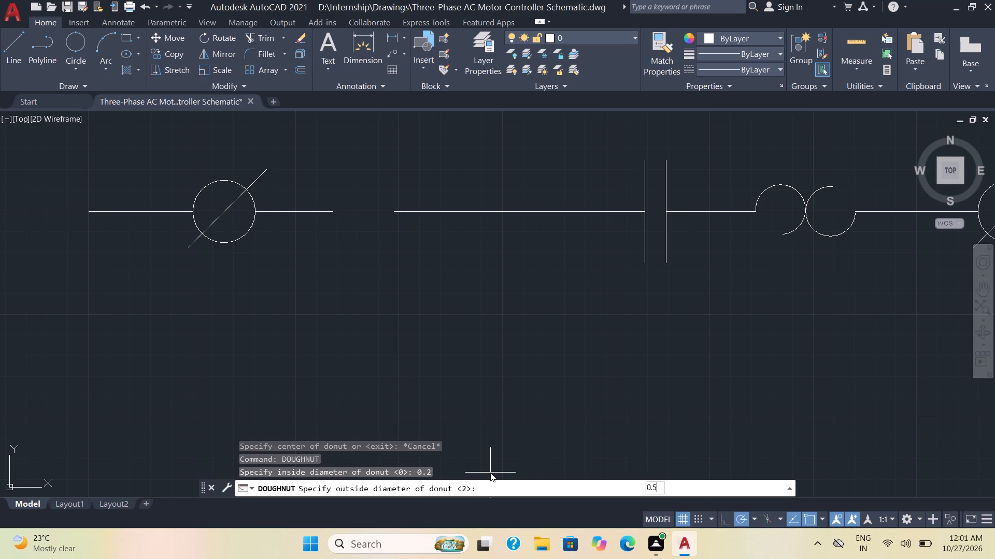
pyautogui.press('Return')
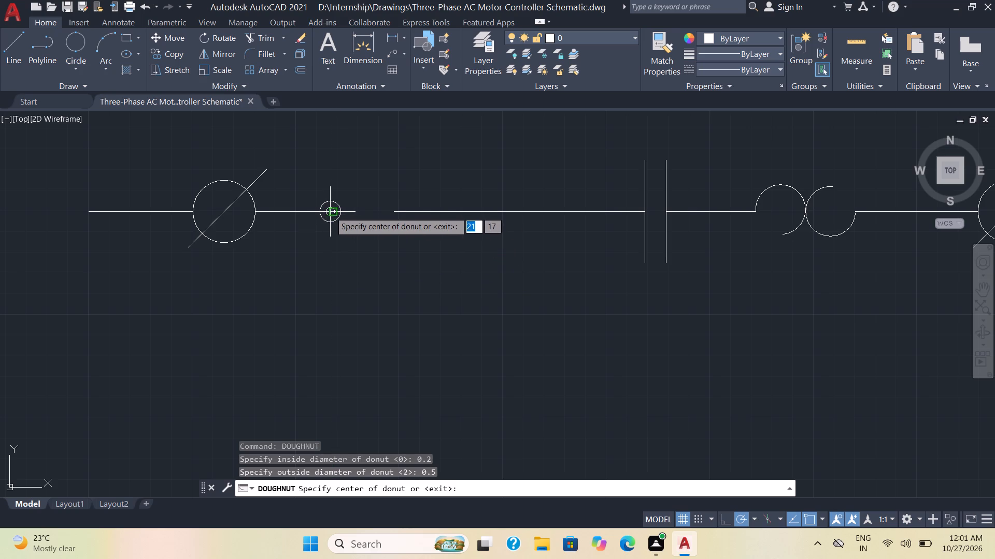
pyautogui.scroll(2, 330, 212)
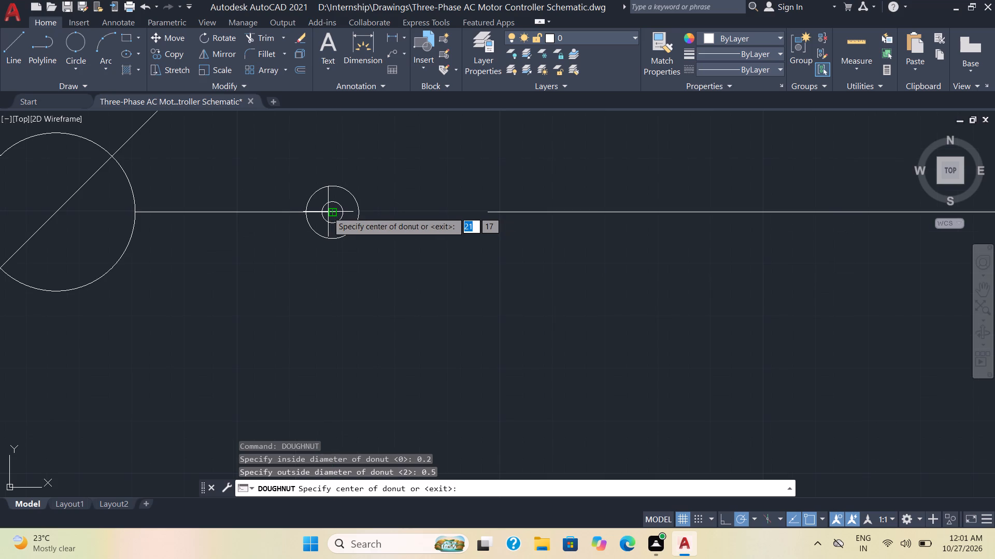
pyautogui.scroll(-2, 375, 218)
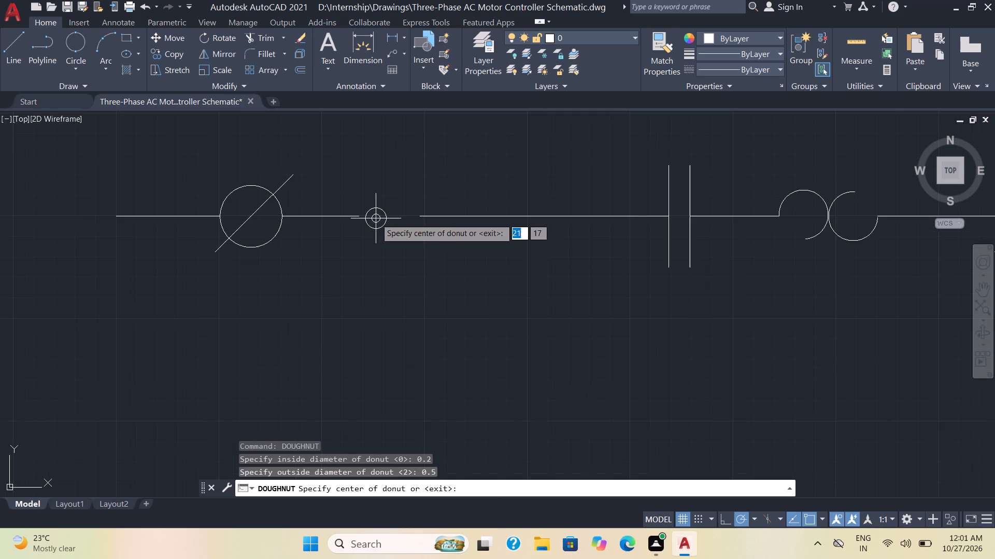
pyautogui.scroll(-2, 374, 218)
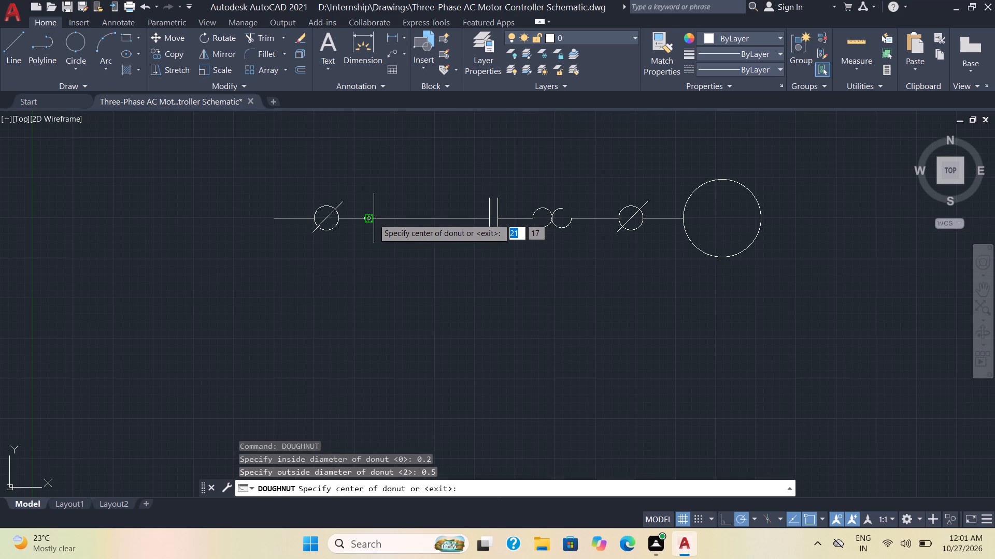
pyautogui.scroll(2, 371, 218)
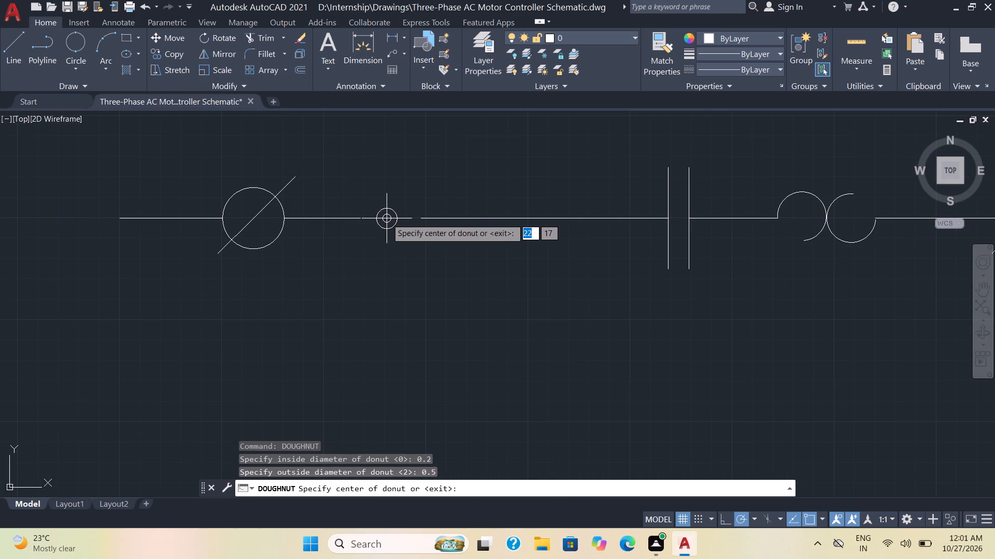
pyautogui.scroll(1, 385, 218)
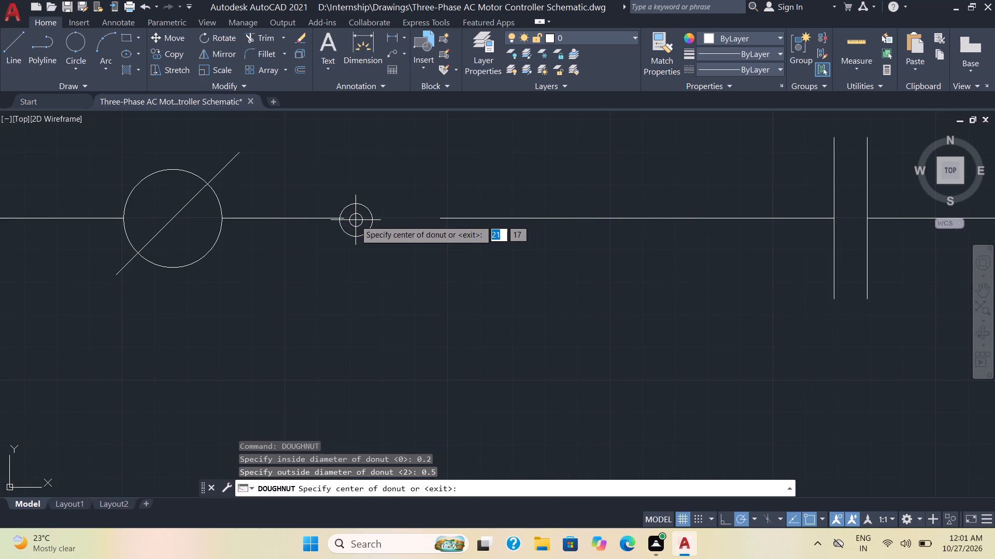
pyautogui.click(345, 218)
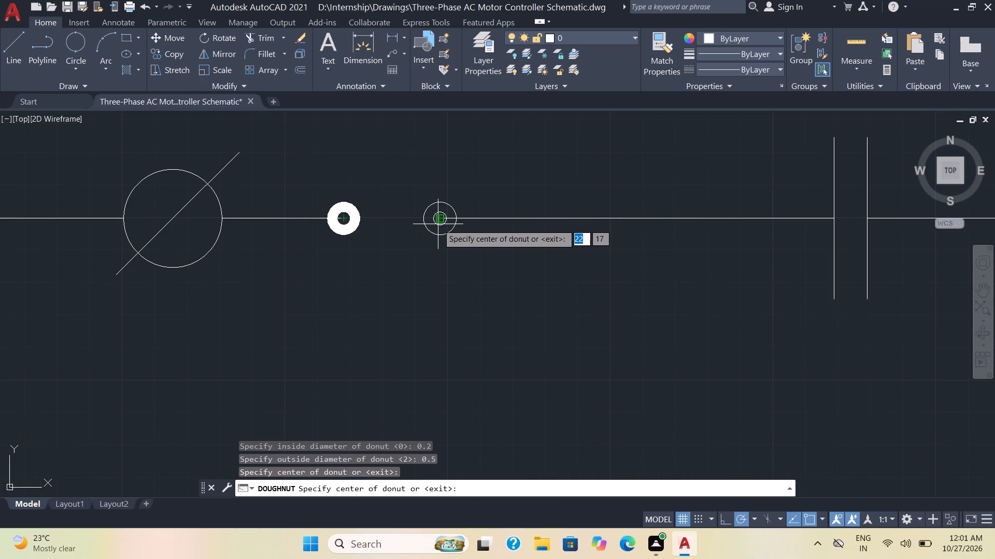
pyautogui.click(438, 224)
pyautogui.scroll(-3, 432, 311)
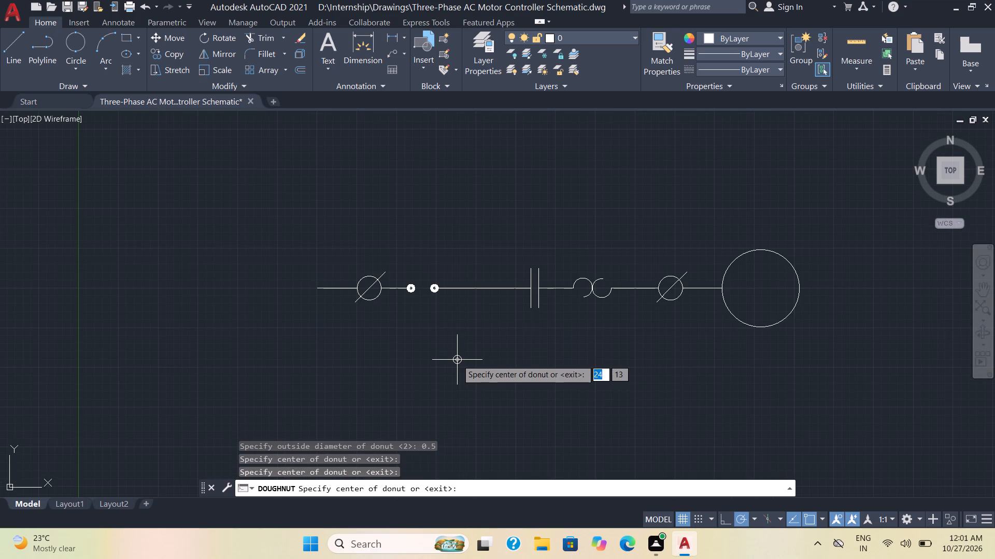
pyautogui.scroll(-1, 457, 360)
pyautogui.scroll(4, 451, 358)
pyautogui.scroll(-3, 420, 313)
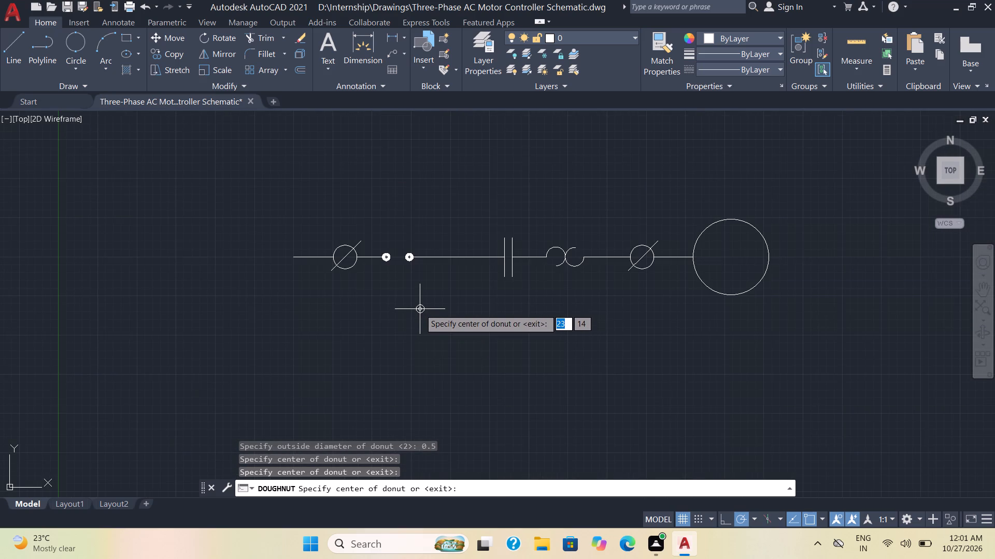
pyautogui.press('Escape')
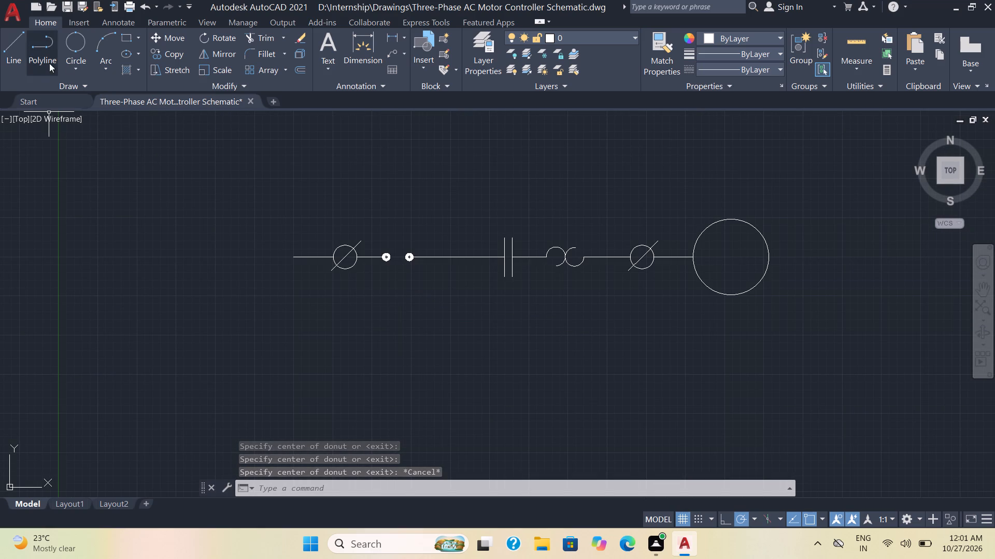
# Draw a three-point arc bulging upward above the two donuts, spanning slightly beyond both of them.
pyautogui.click(103, 48)
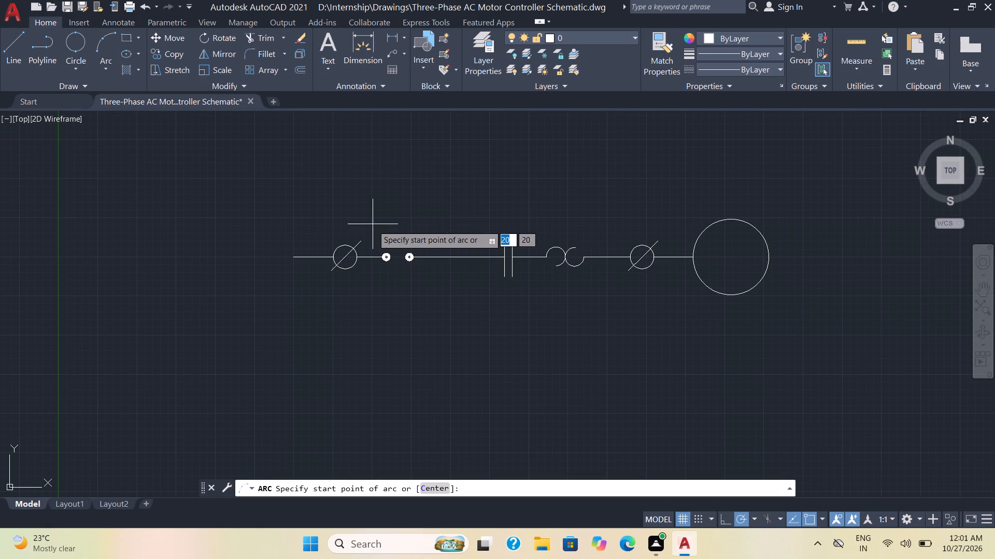
pyautogui.scroll(3, 392, 241)
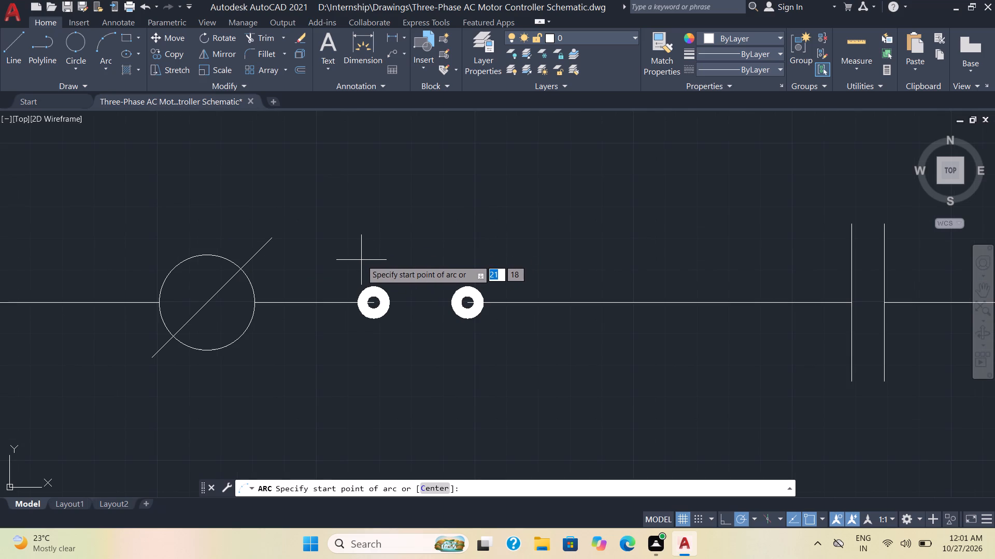
pyautogui.click(339, 274)
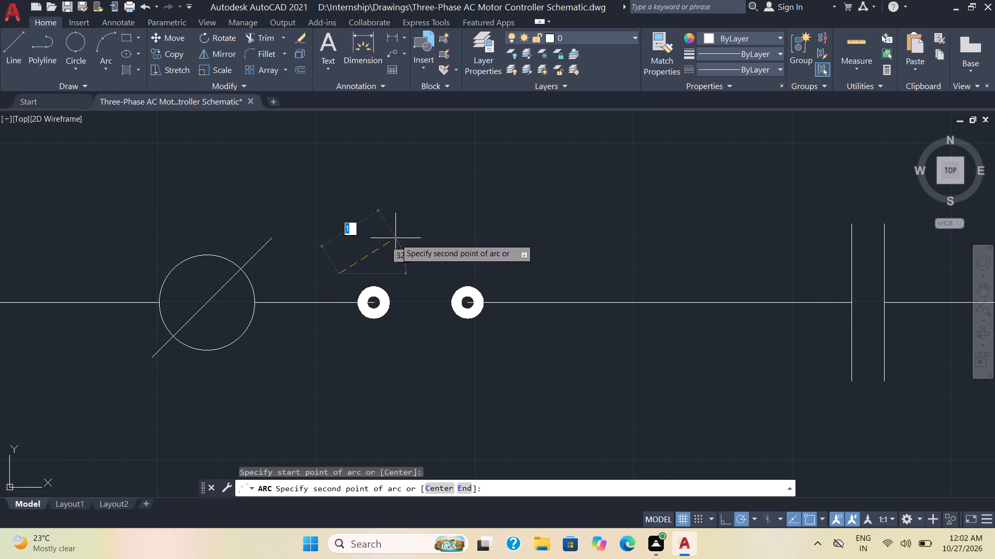
pyautogui.click(428, 232)
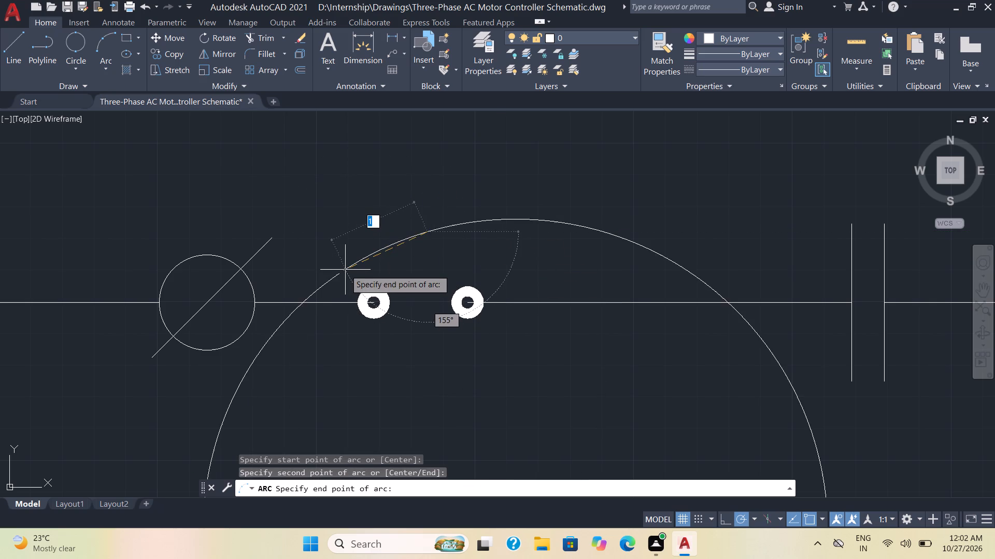
pyautogui.click(495, 272)
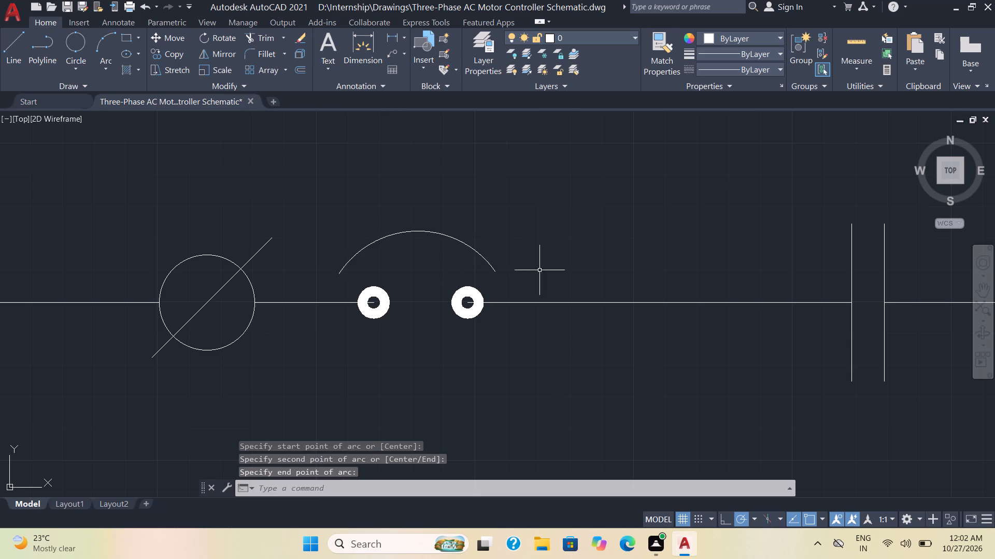
# Copy the complete phase line, without the motor circle, 5 units straight above and 5 units straight below the original.
pyautogui.scroll(-3, 486, 285)
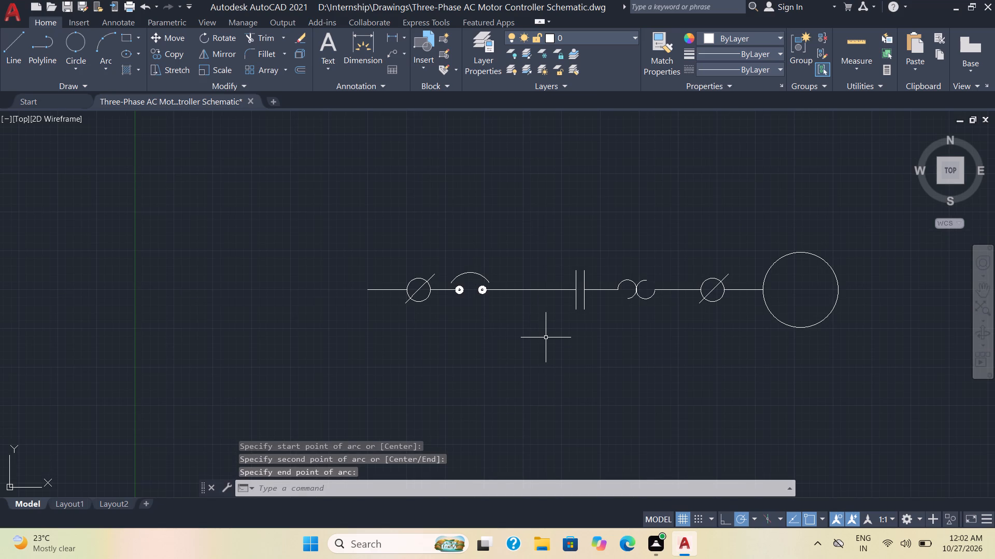
pyautogui.click(742, 333)
pyautogui.click(330, 235)
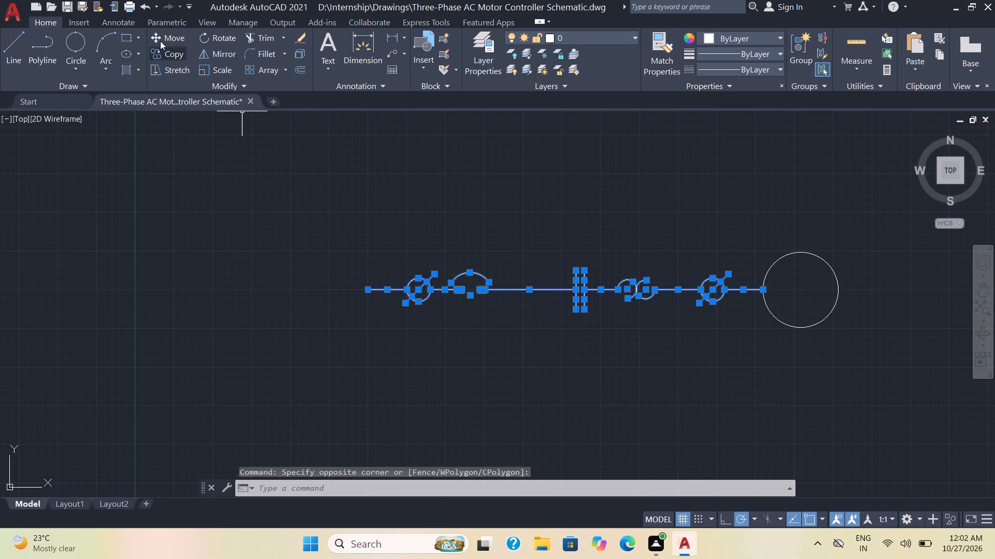
pyautogui.click(164, 53)
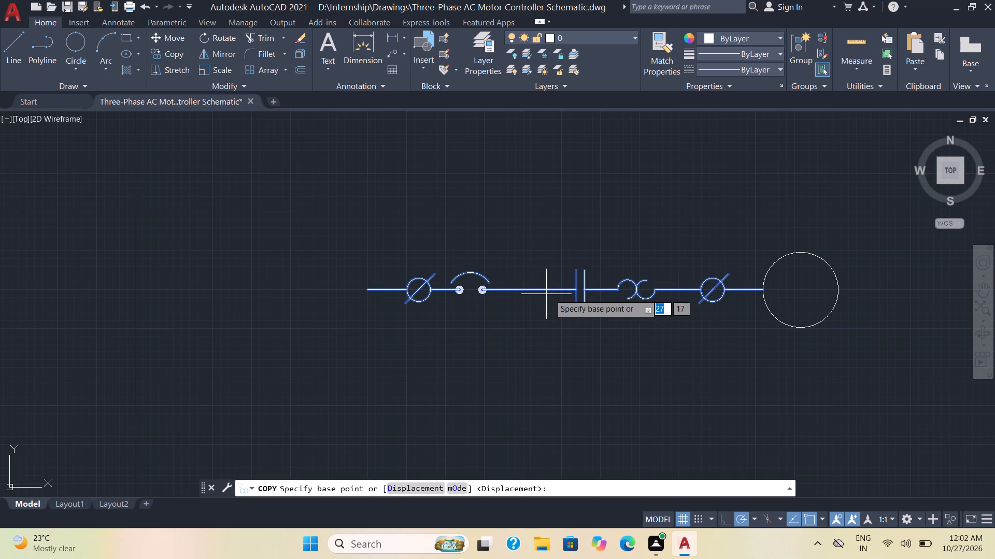
pyautogui.click(575, 289)
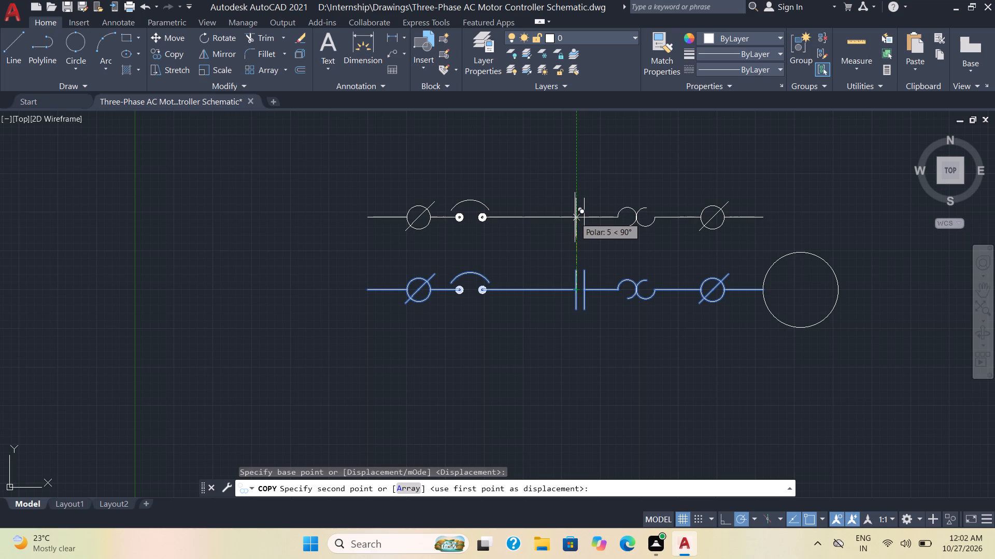
pyautogui.click(575, 217)
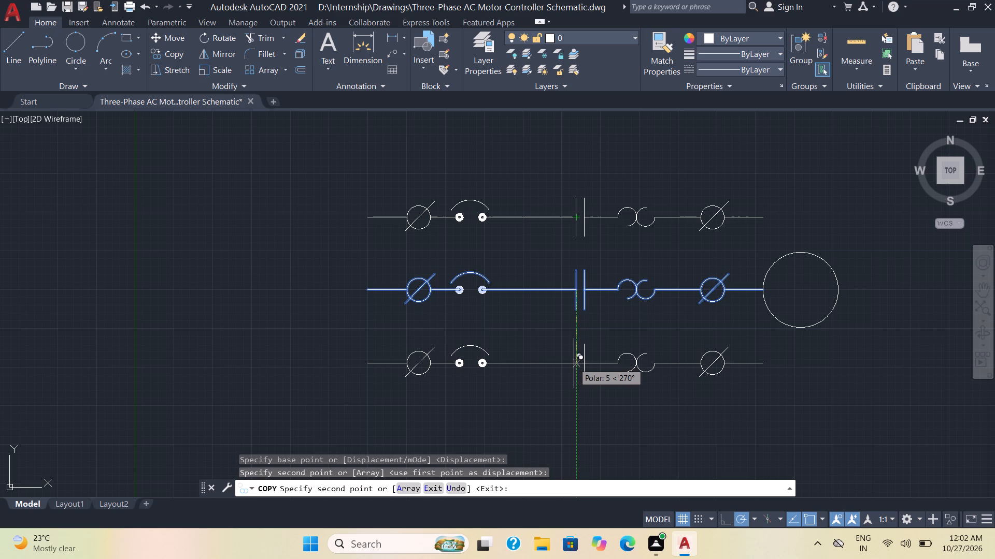
pyautogui.click(574, 363)
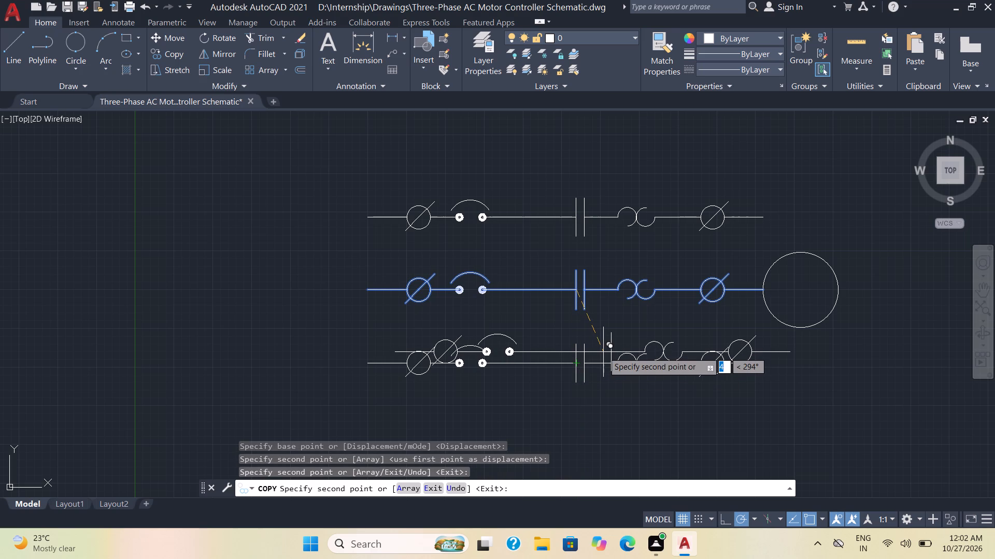
pyautogui.press('space')
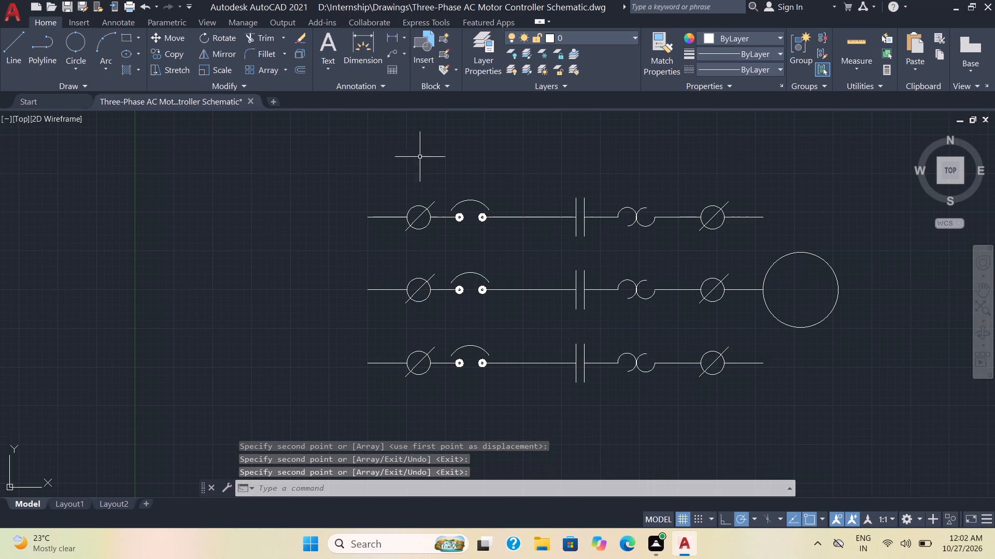
# Draw connected lines from the upper phase line's motor-side end to the motor circle's centre and on to the lower phase line's end.
pyautogui.click(17, 57)
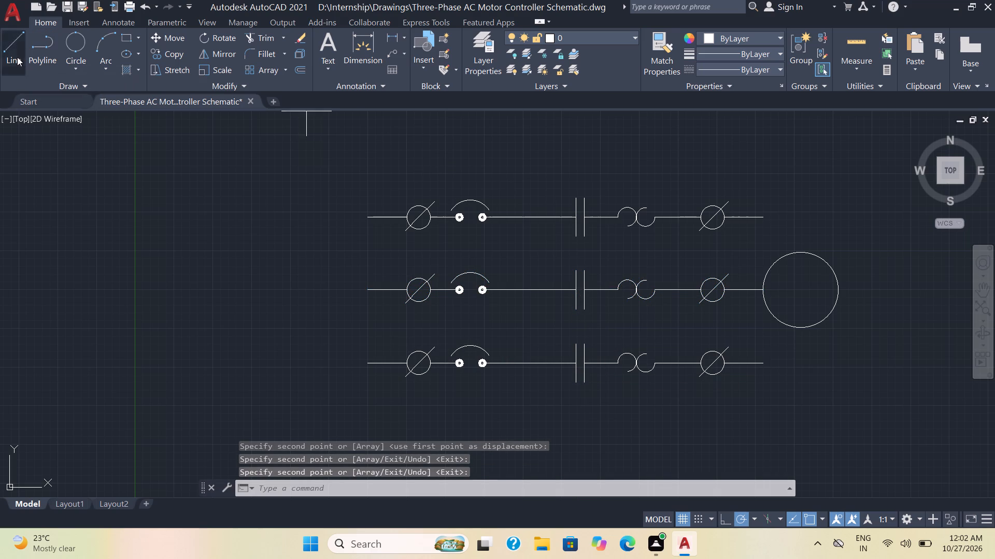
pyautogui.click(762, 220)
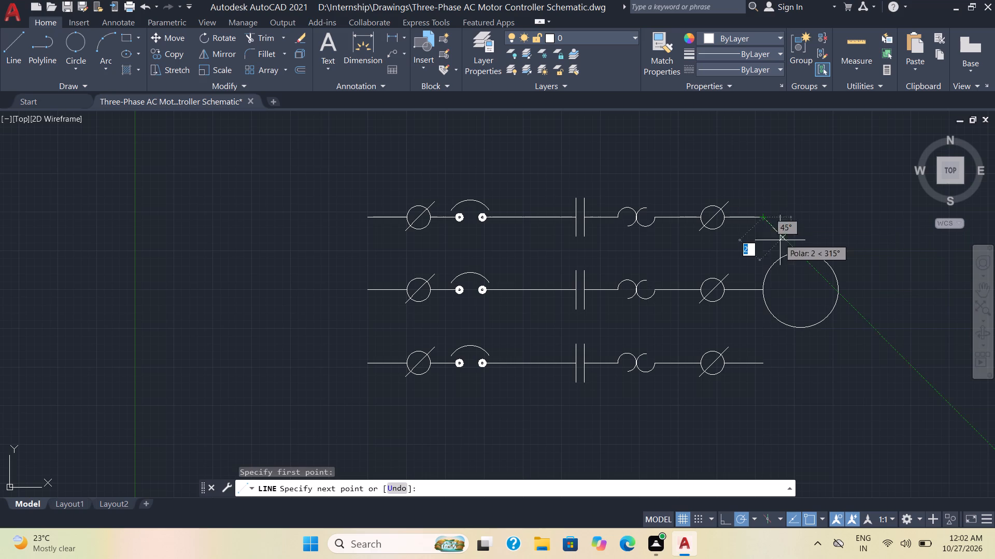
pyautogui.click(802, 293)
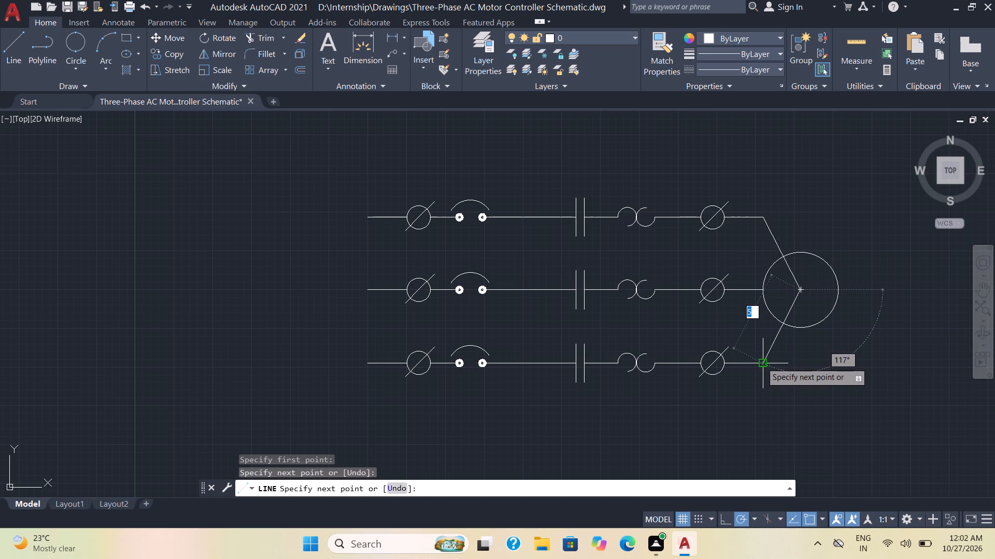
pyautogui.click(761, 362)
# Trim the parts of both slanted connection lines that lie inside the motor circle.
pyautogui.click(264, 39)
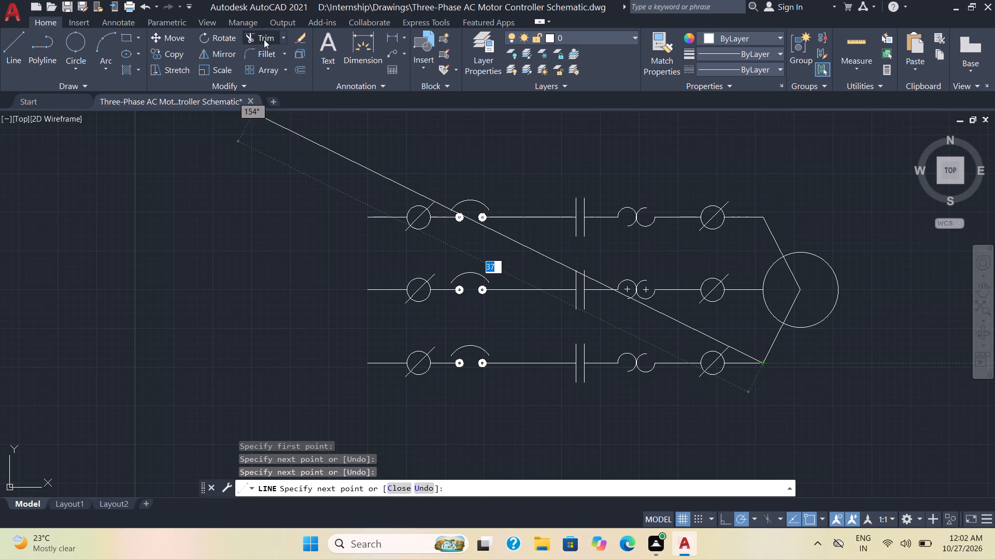
pyautogui.click(795, 276)
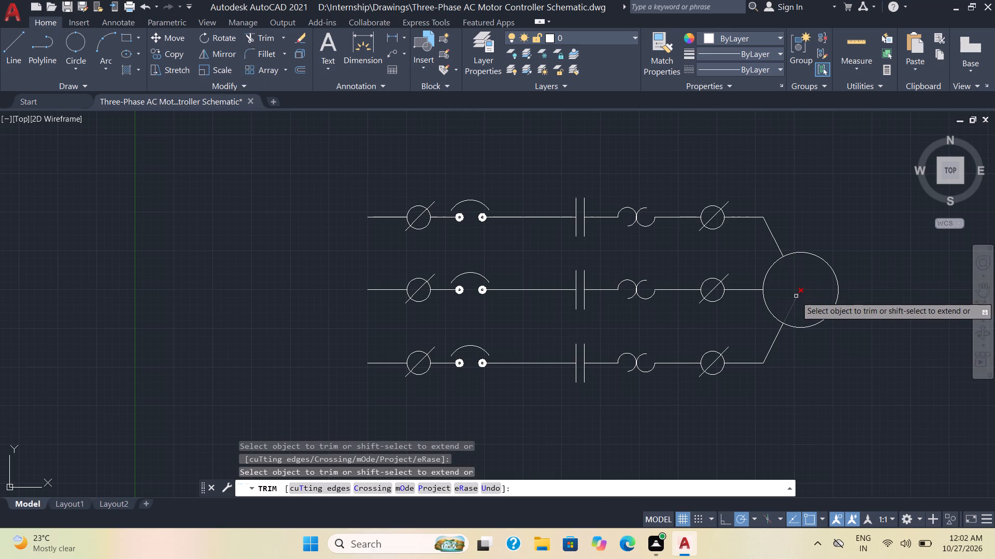
pyautogui.click(793, 304)
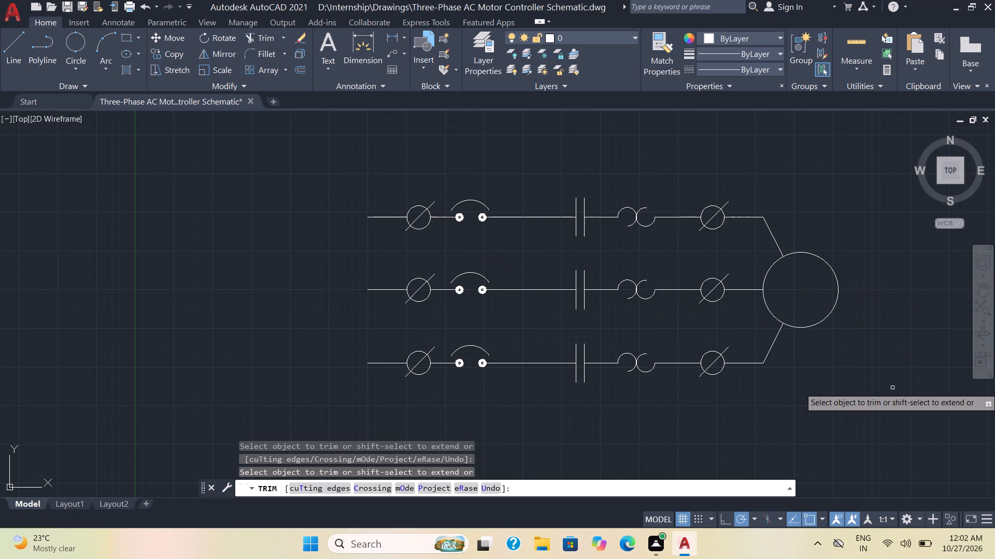
pyautogui.press('Escape')
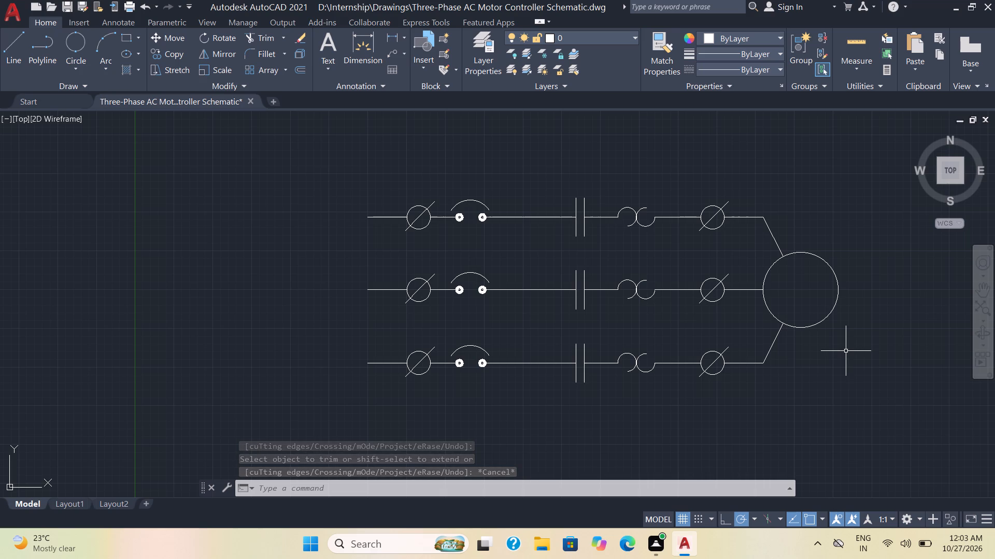
# Stretch the three supply-side terminals and line ends horizontally away from the motor, bringing the middle terminal's centre onto its line's original free end.
pyautogui.moveTo(686, 419); pyautogui.dragTo(667, 362, button='middle')
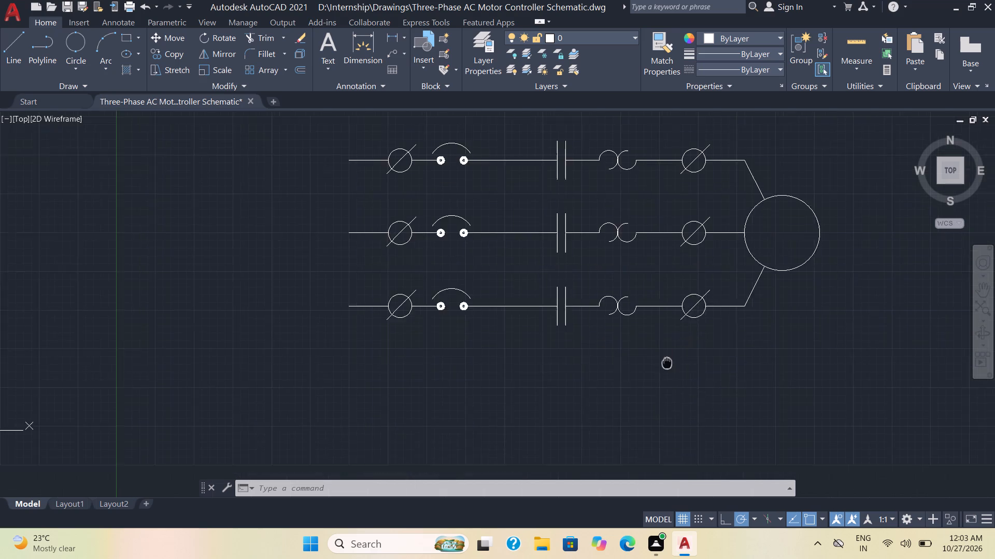
pyautogui.moveTo(667, 362); pyautogui.dragTo(618, 359, button='middle')
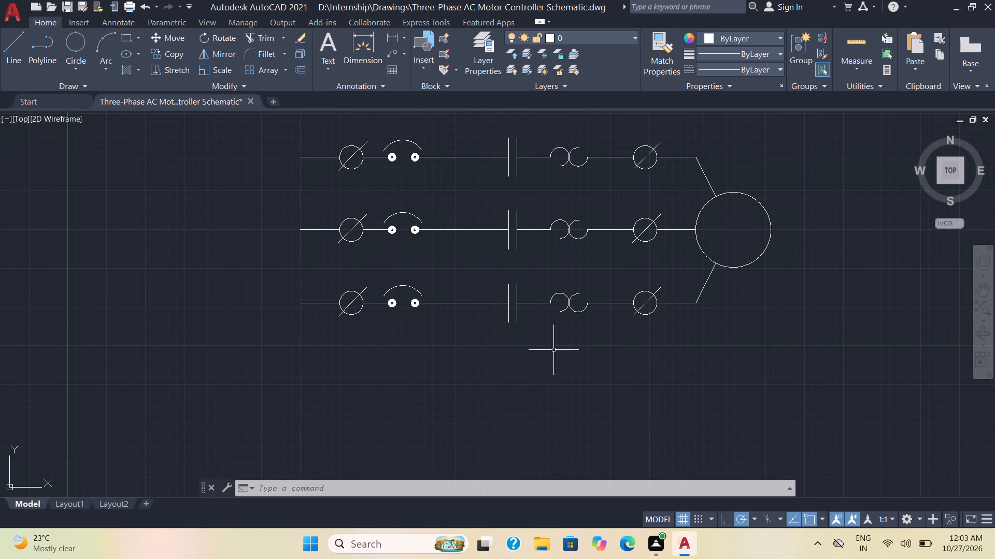
pyautogui.moveTo(487, 364); pyautogui.dragTo(590, 379, button='middle')
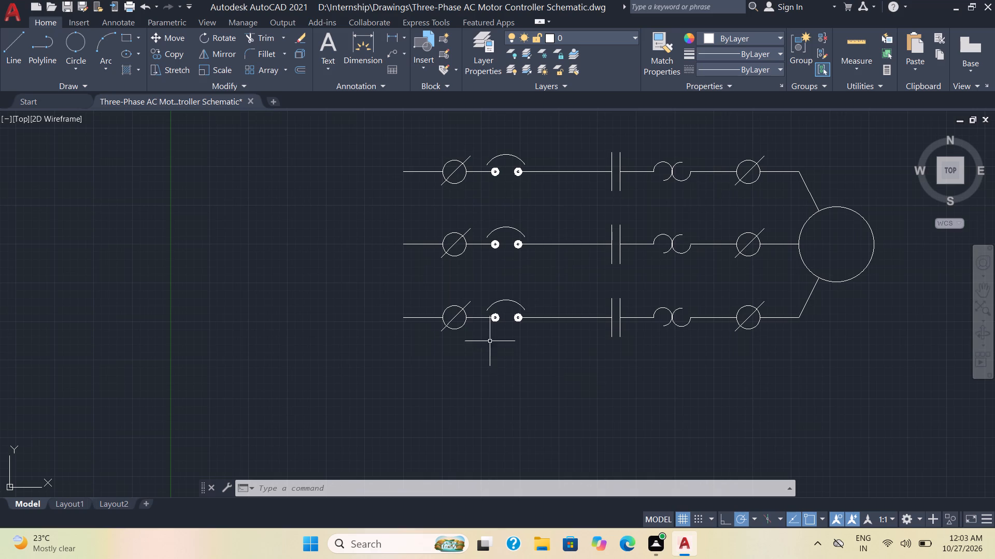
pyautogui.click(475, 336)
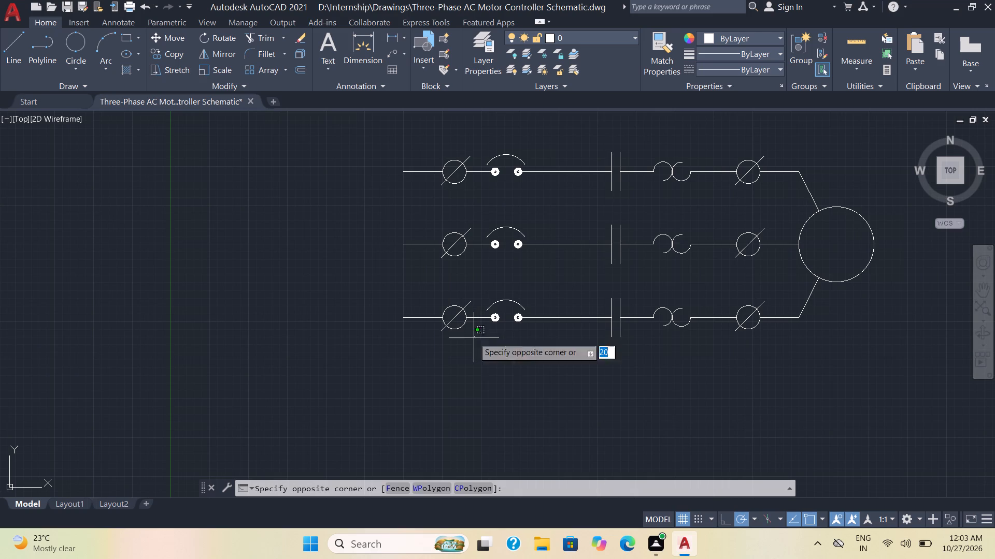
pyautogui.click(395, 150)
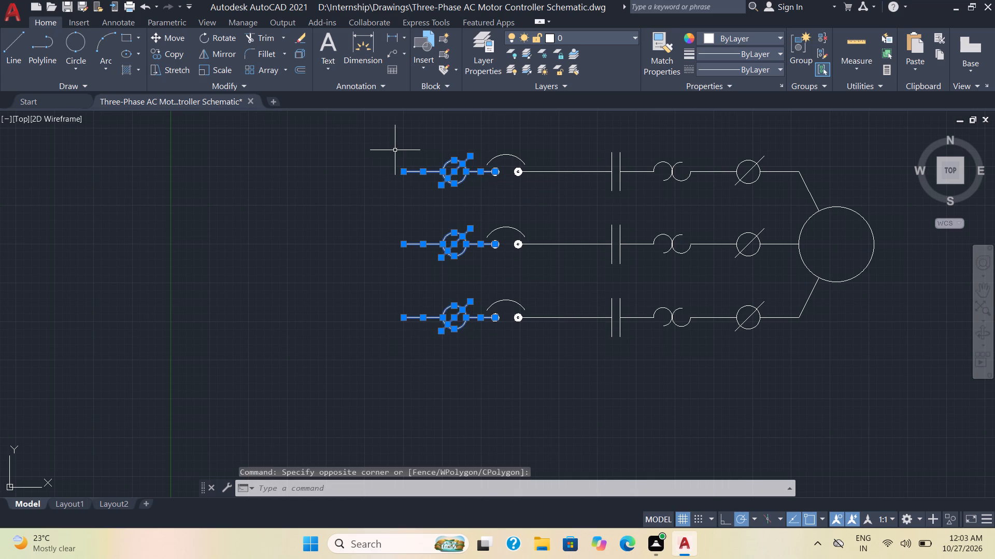
pyautogui.click(167, 66)
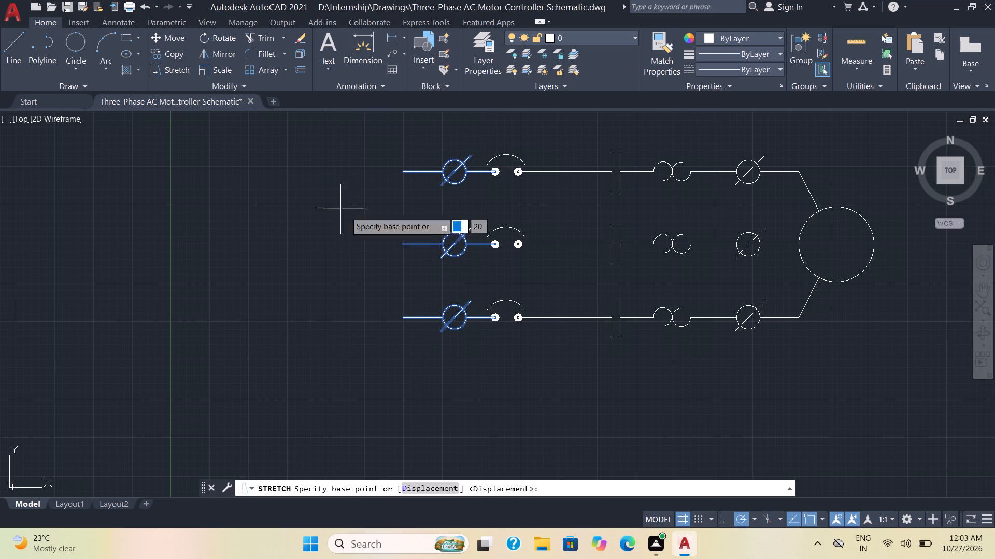
pyautogui.click(457, 244)
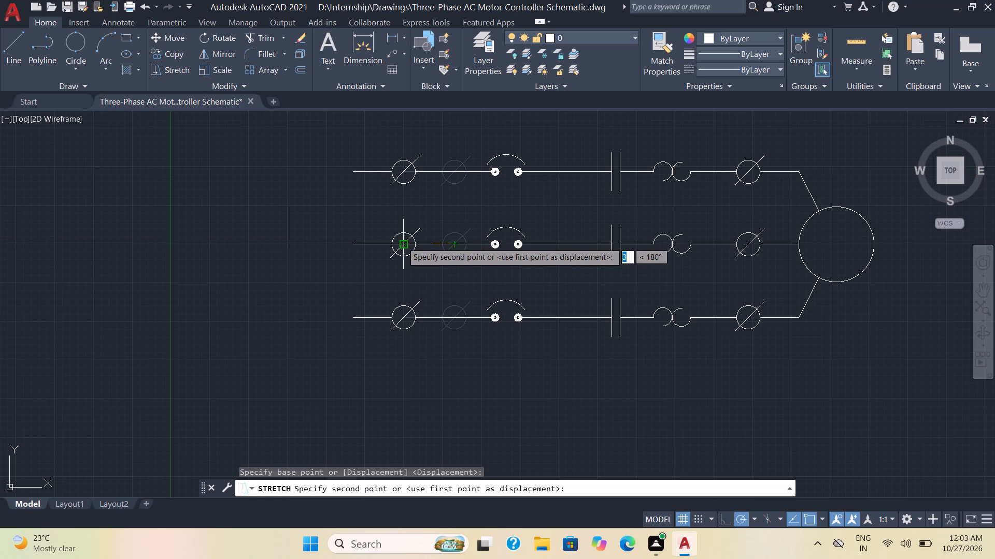
pyautogui.click(402, 242)
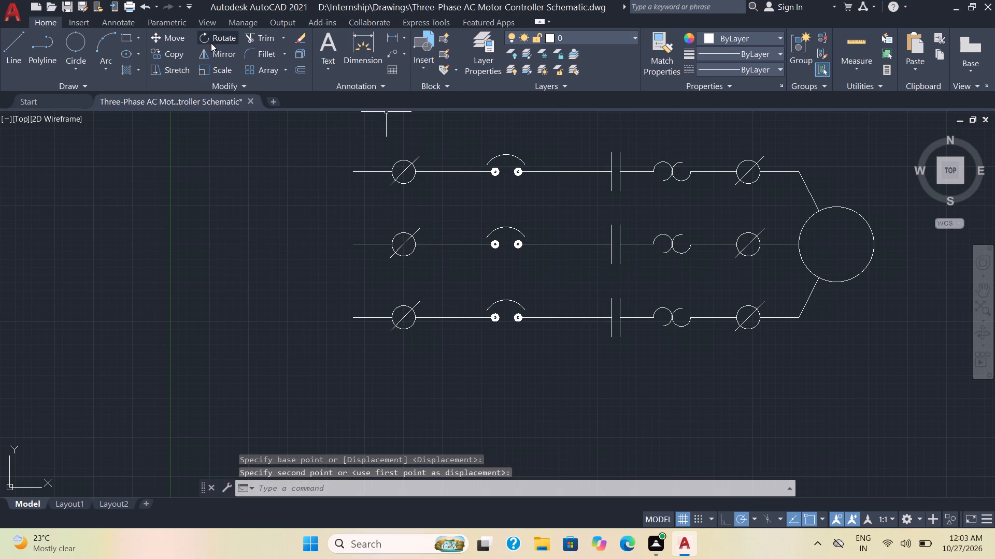
# Draw a rectangle about 5 by 15 units enclosing the three supply-side terminal symbols.
pyautogui.click(124, 33)
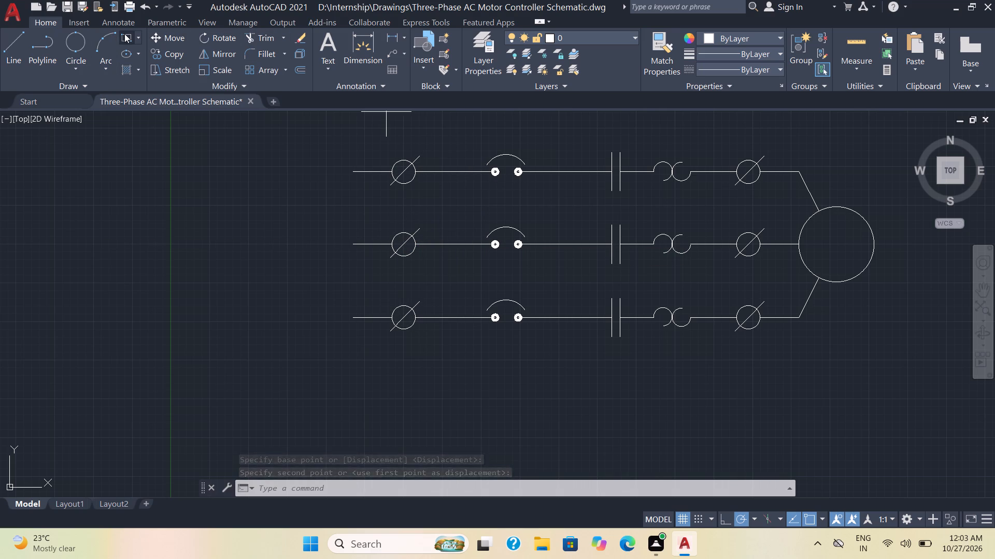
pyautogui.scroll(-1, 349, 130)
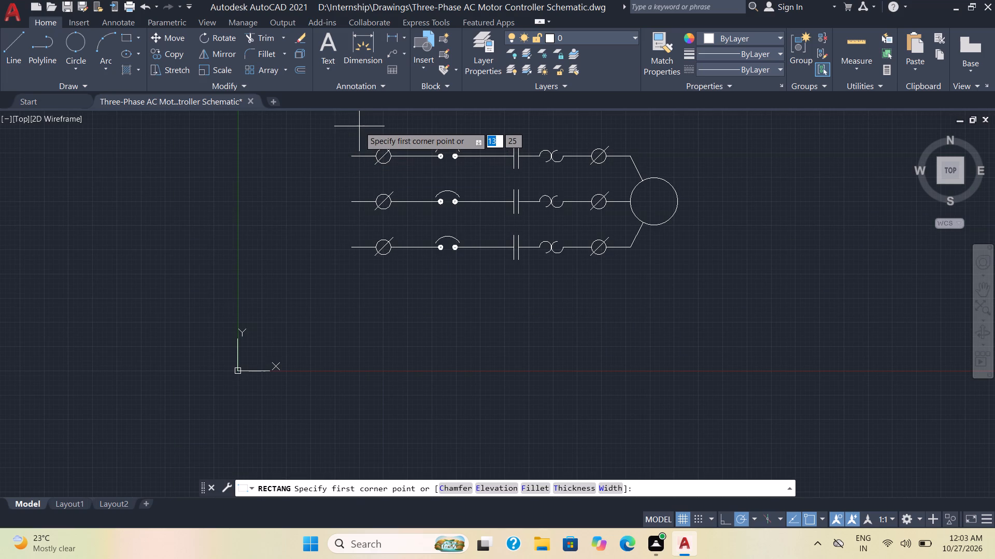
pyautogui.scroll(-1, 359, 124)
pyautogui.moveTo(360, 128); pyautogui.dragTo(358, 223, button='middle')
pyautogui.scroll(2, 360, 224)
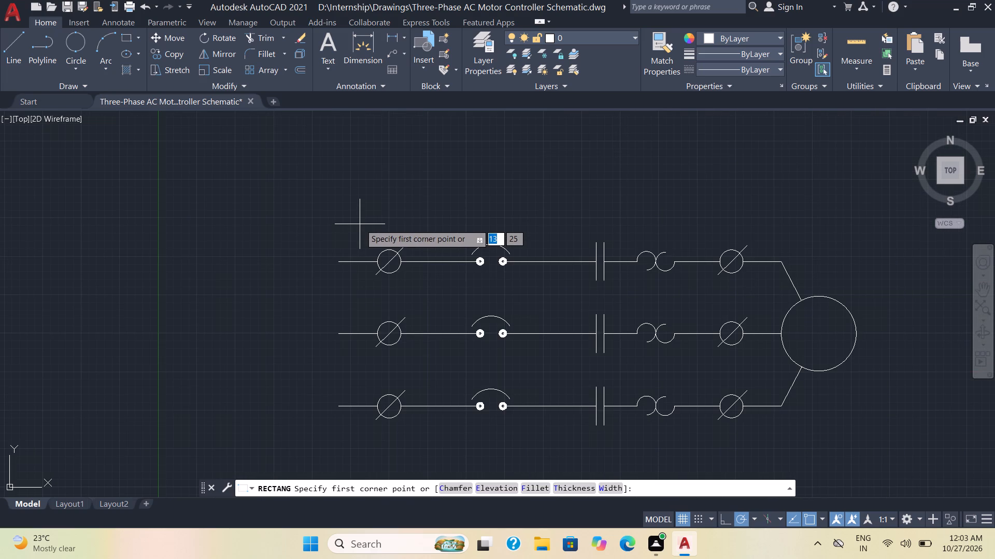
pyautogui.moveTo(360, 224); pyautogui.dragTo(365, 131, button='middle')
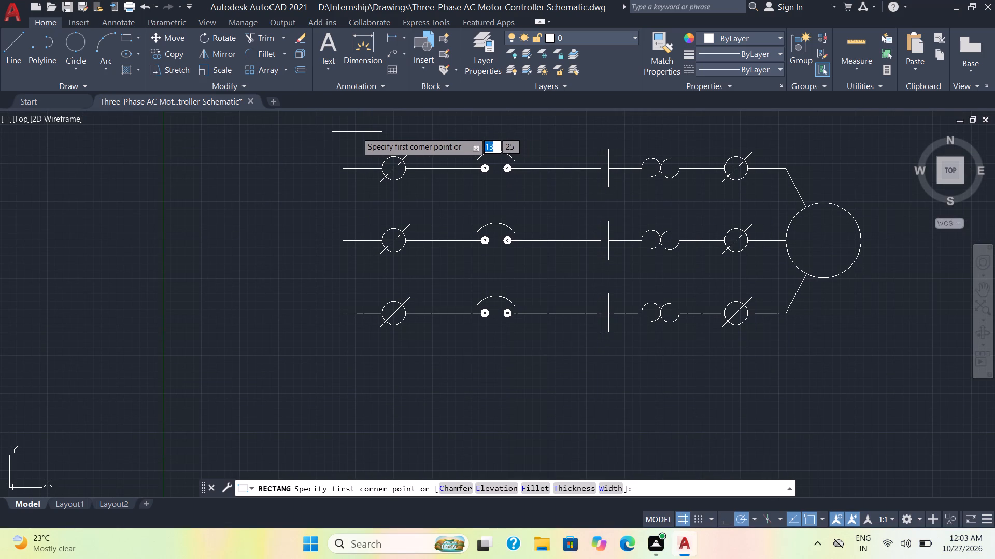
pyautogui.click(357, 131)
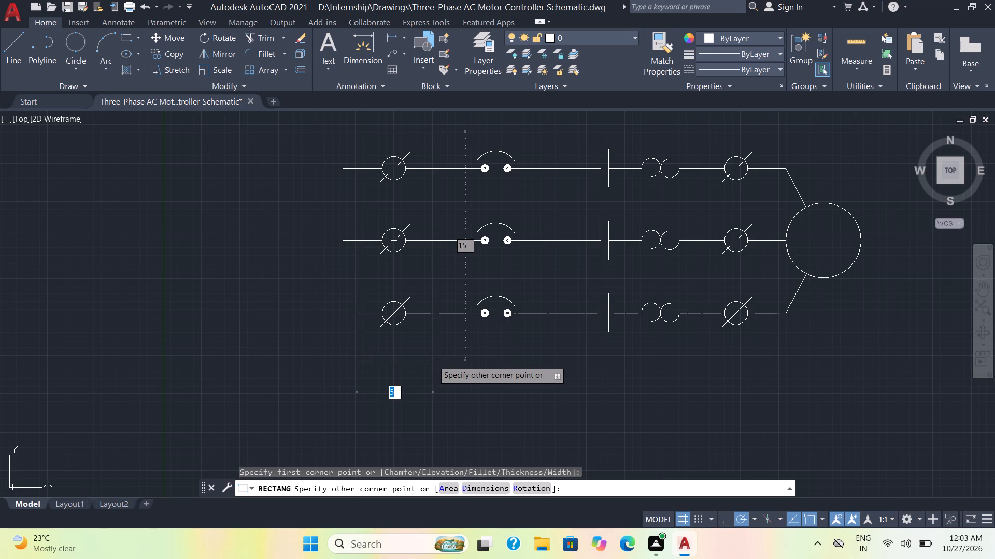
pyautogui.click(433, 360)
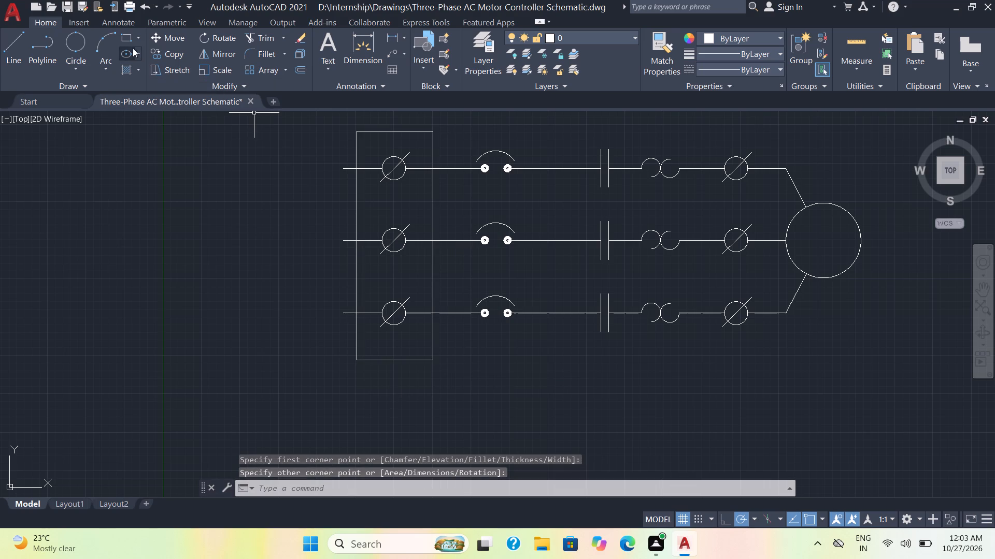
# Draw a rectangle about 6 by 15 units around the three donut-and-arc symbols, about 2 units from the first rectangle and aligned with it.
pyautogui.click(127, 35)
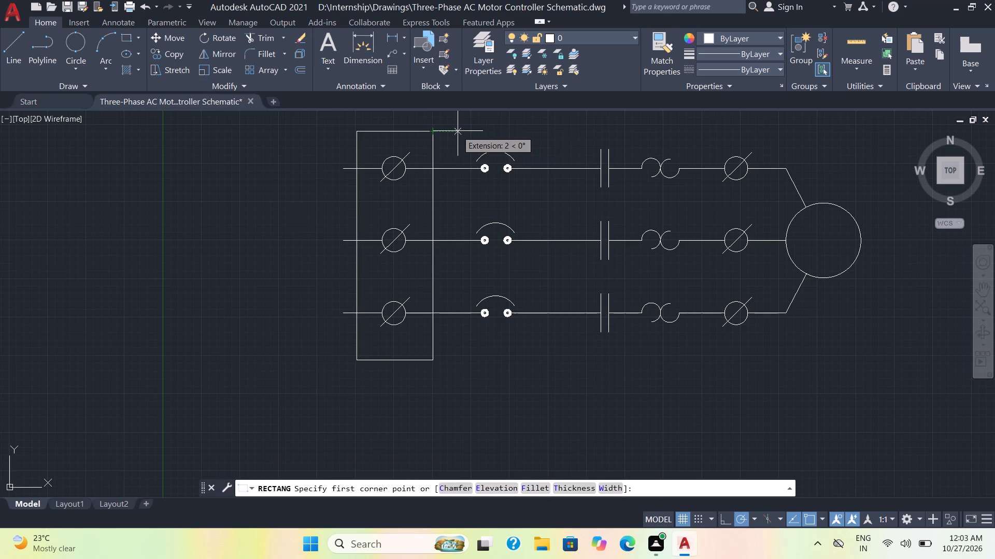
pyautogui.click(458, 131)
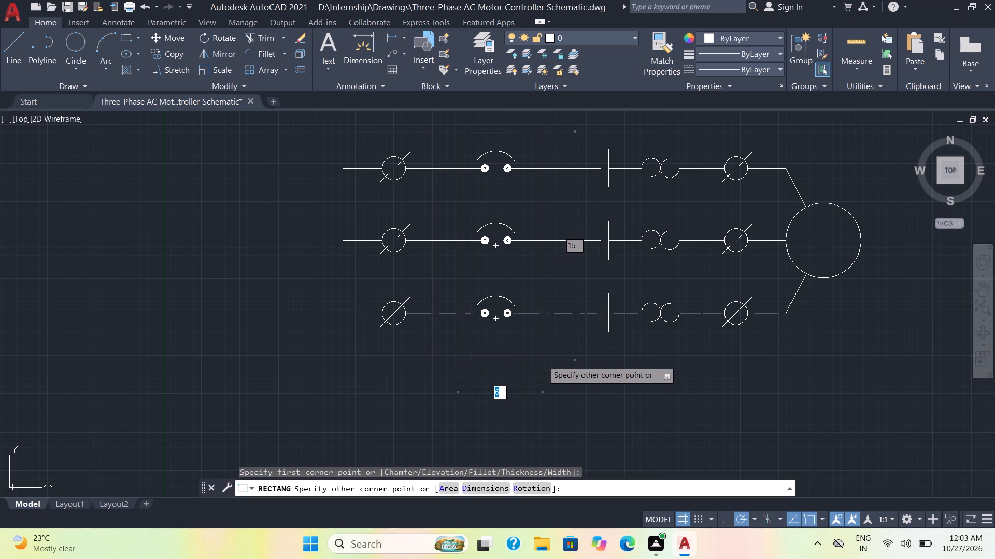
pyautogui.click(543, 360)
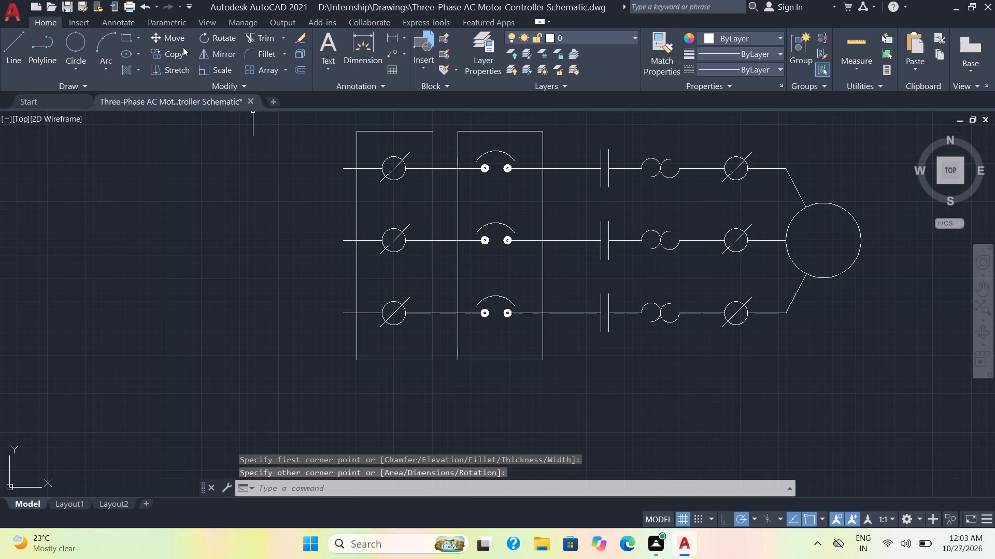
# Begin a third rectangle around the contact and overload symbols, about 3 units from the second rectangle and level with its upper edge.
pyautogui.click(127, 35)
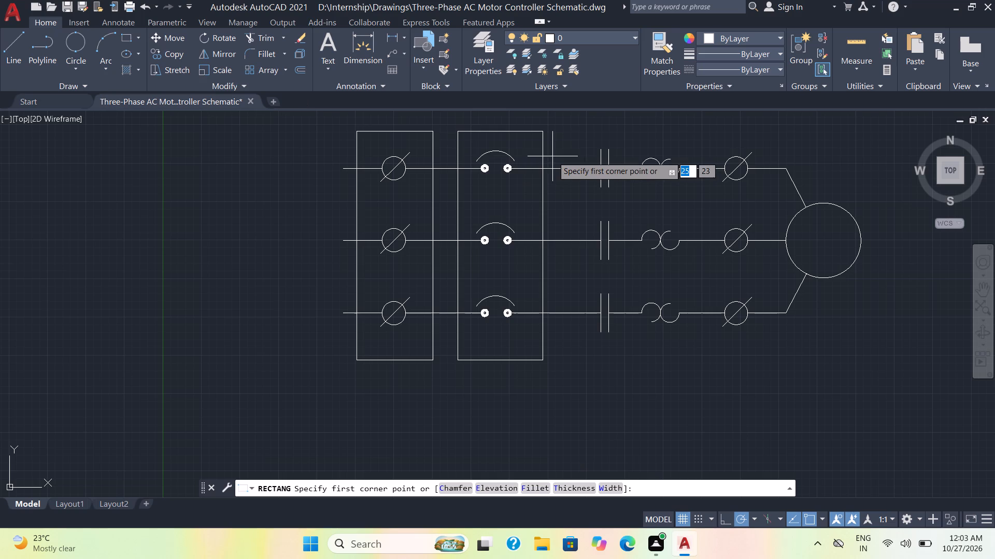
pyautogui.click(591, 137)
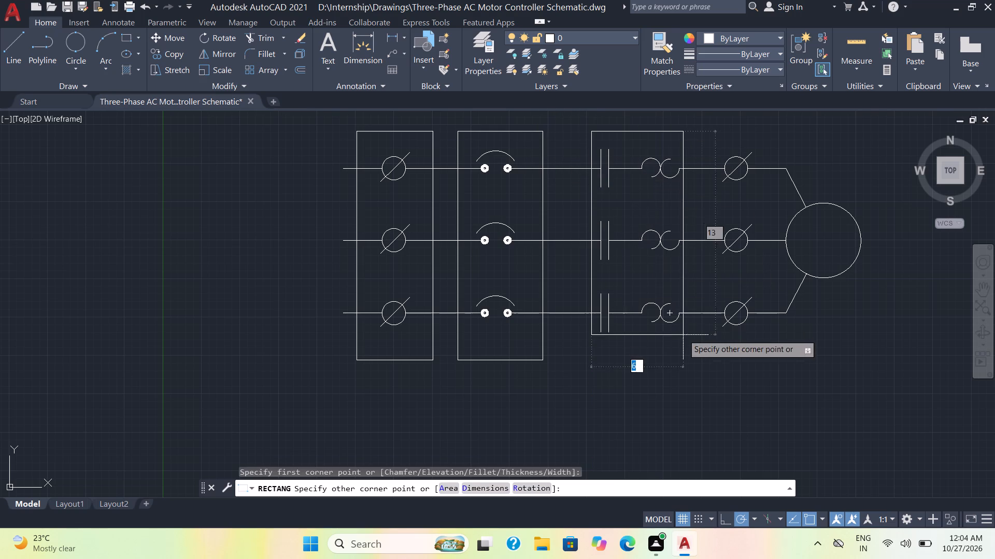
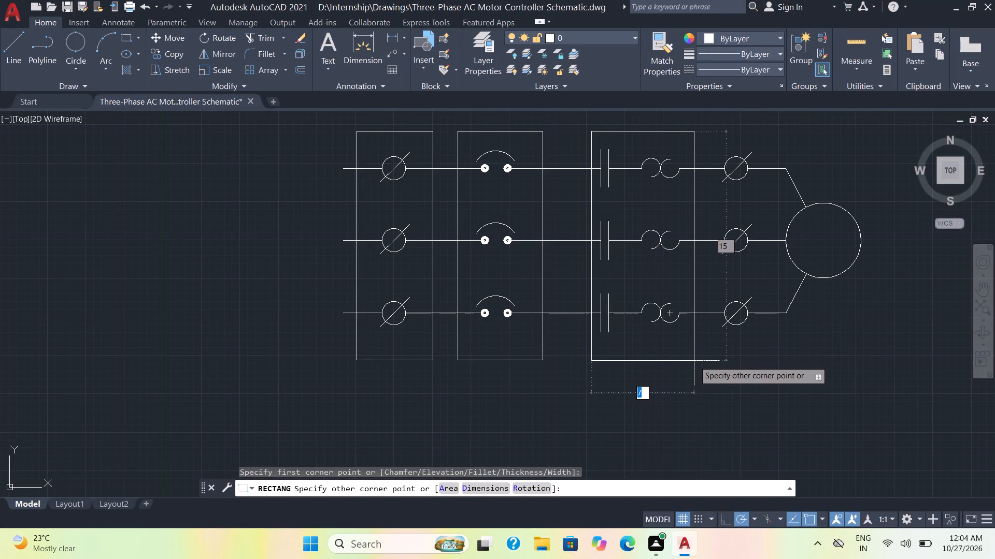
# Complete the third rectangle at about 7 by 15 units around the contact and overload symbols.
pyautogui.click(694, 361)
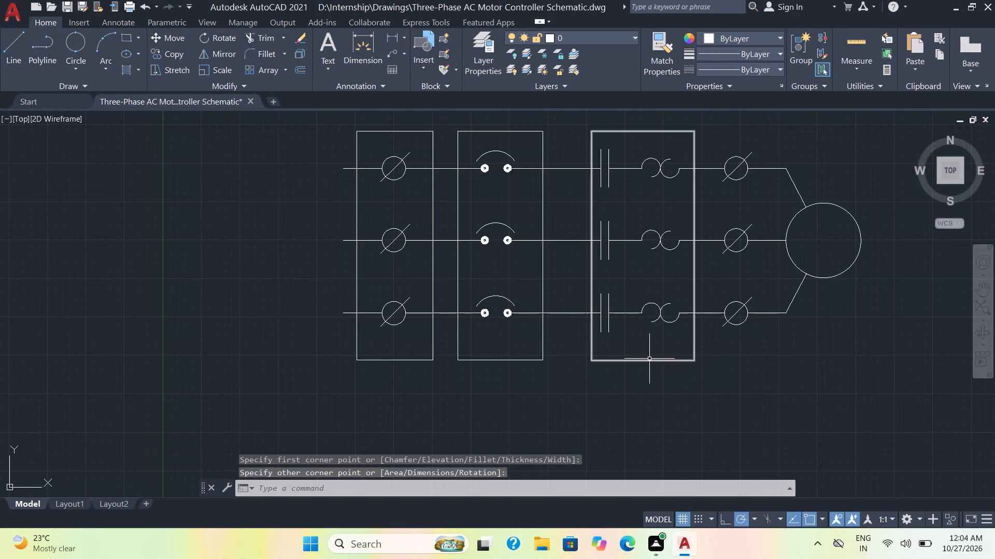
# Load all available linetypes from acad.lin into the drawing.
pyautogui.click(544, 361)
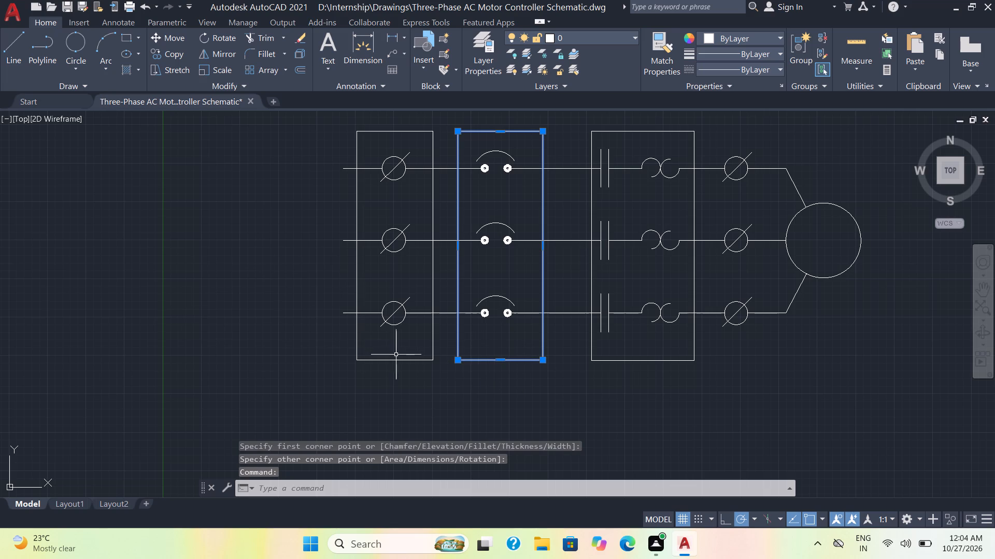
pyautogui.click(409, 361)
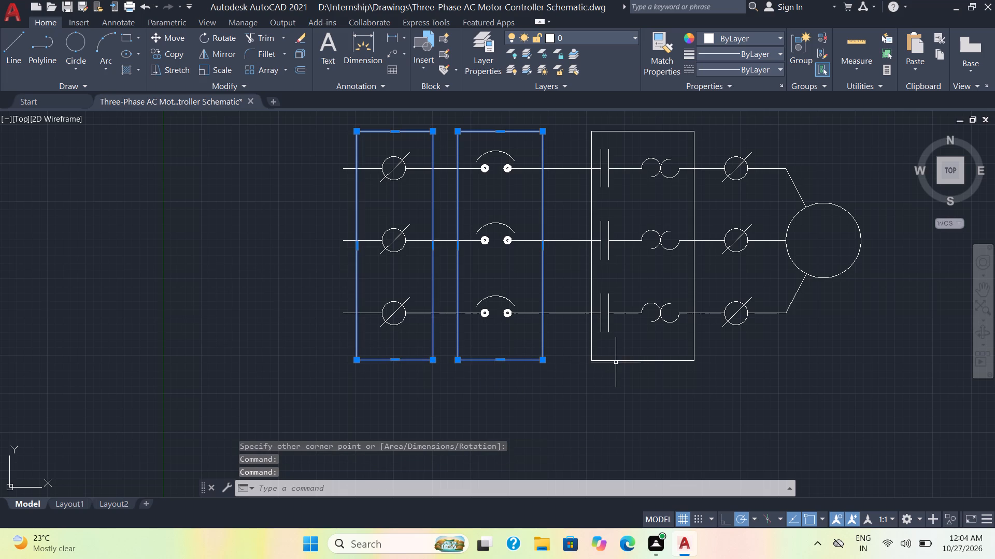
pyautogui.click(616, 361)
pyautogui.click(759, 69)
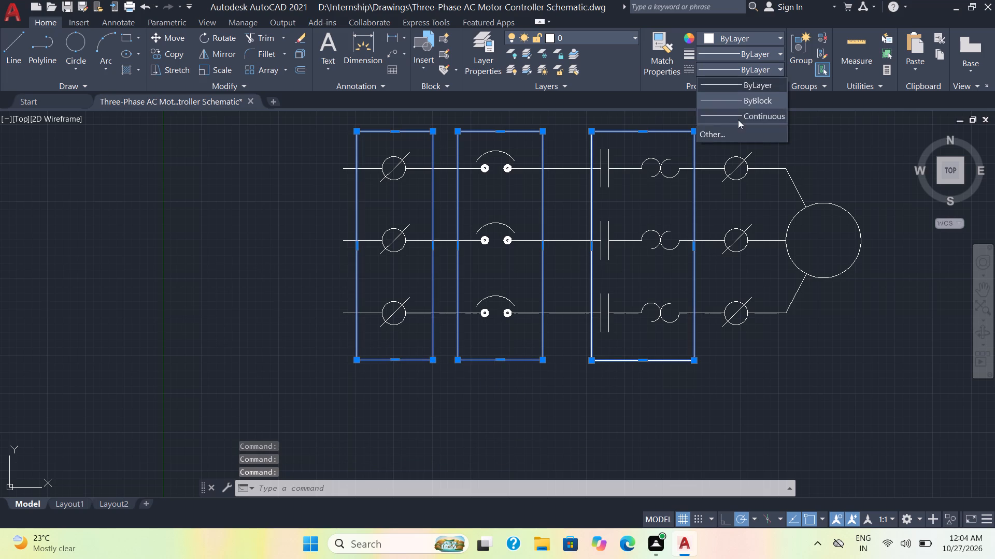
pyautogui.click(734, 134)
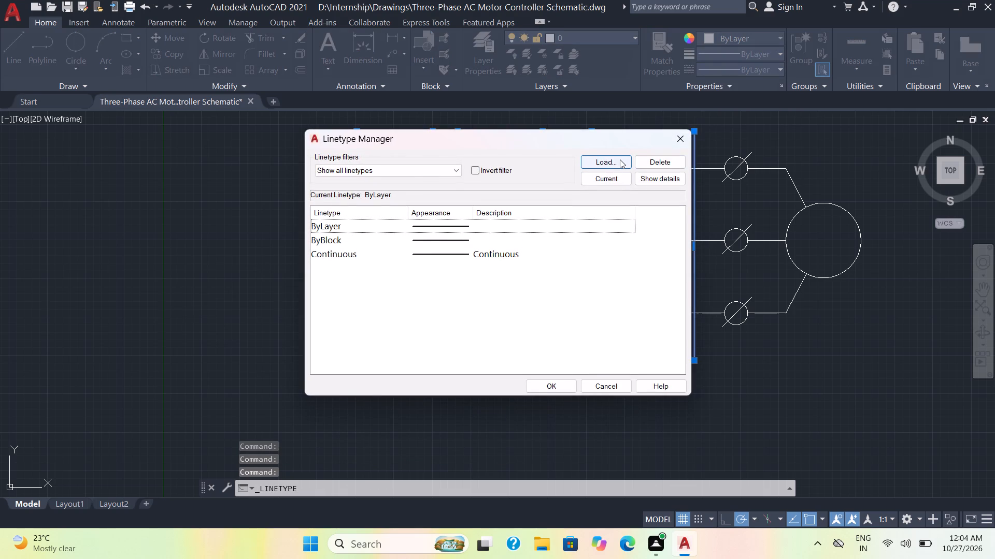
pyautogui.click(620, 159)
pyautogui.click(364, 255)
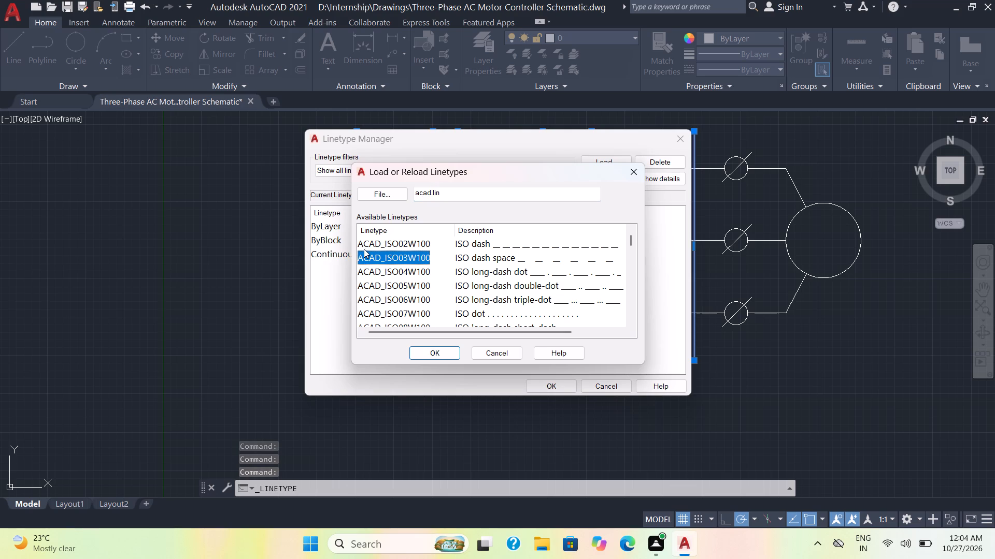
pyautogui.hotkey('ctrl', 'a')
pyautogui.click(422, 351)
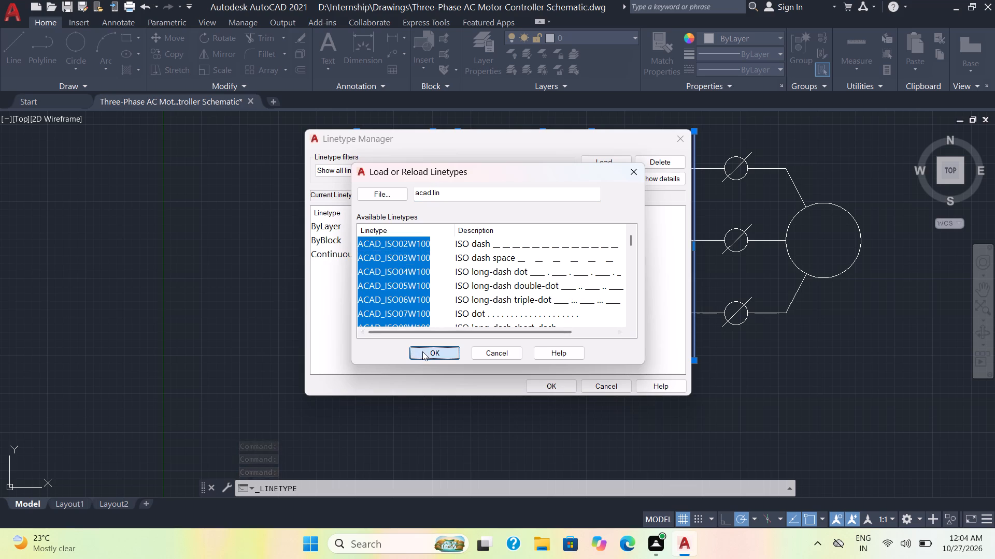
pyautogui.click(546, 389)
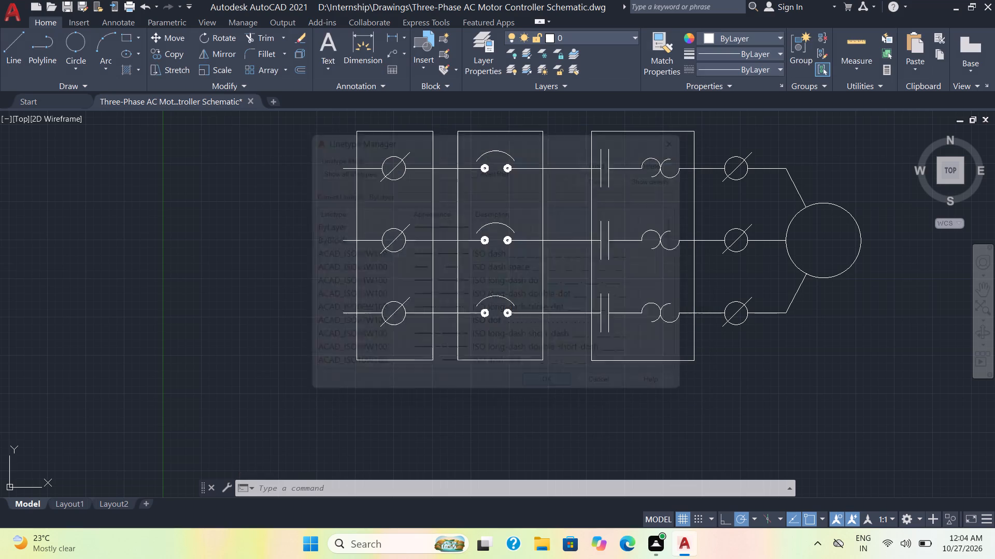
# Change the linetype of the three enclosing rectangles to HIDDENX2.
pyautogui.click(592, 139)
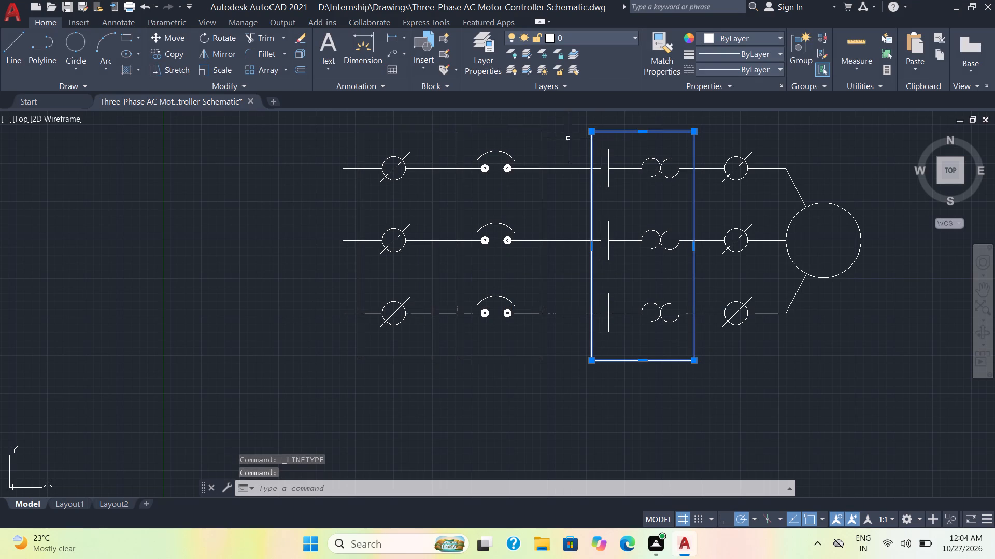
pyautogui.click(544, 137)
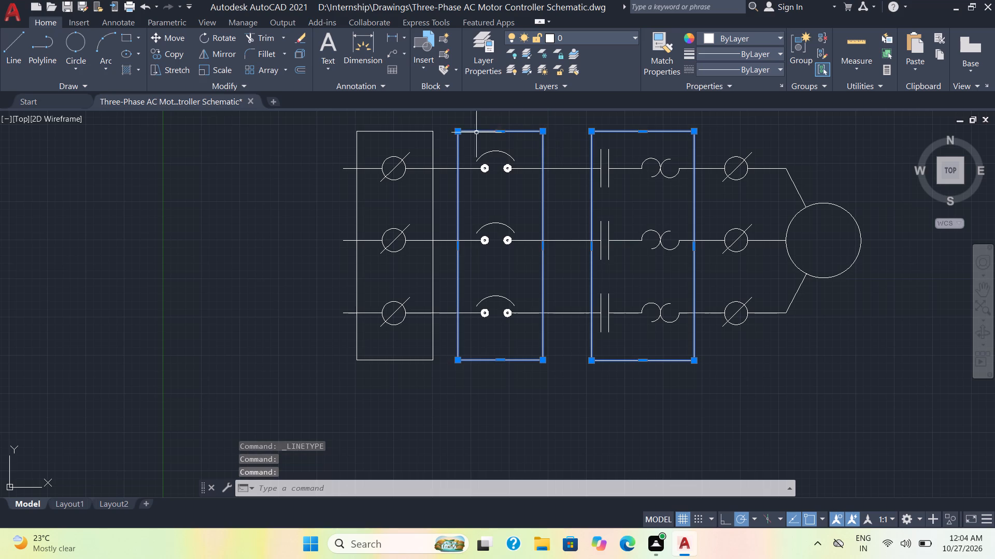
pyautogui.click(431, 131)
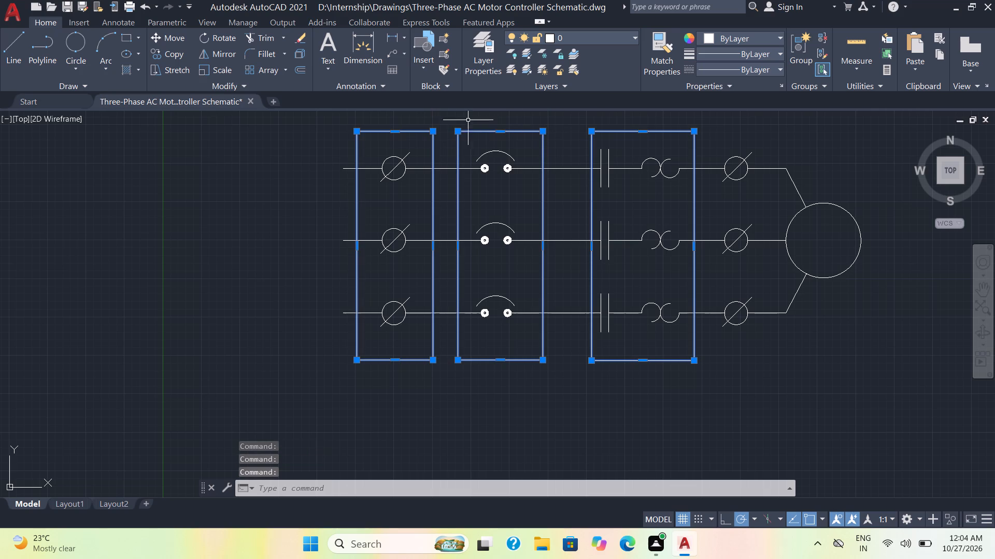
pyautogui.click(772, 70)
pyautogui.scroll(-1, 770, 146)
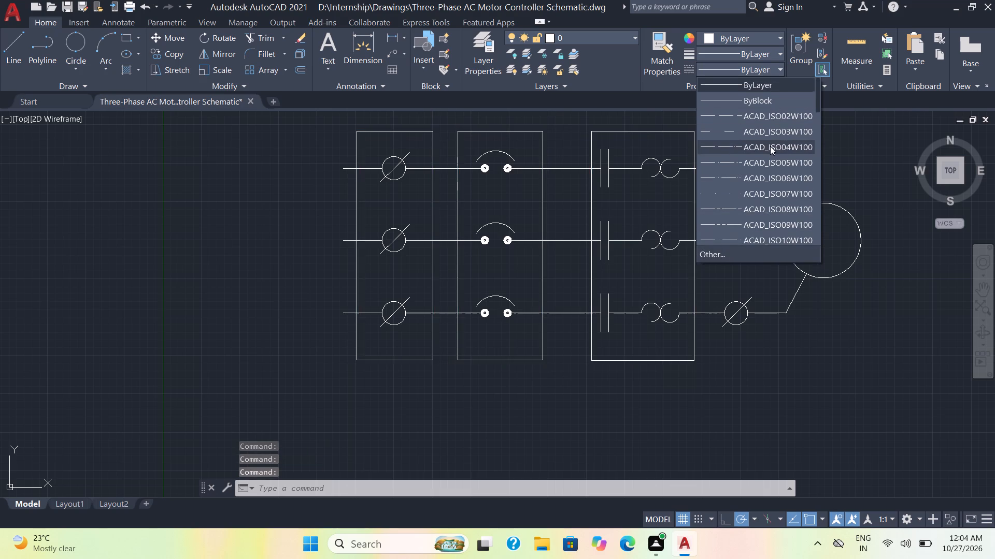
pyautogui.scroll(-5, 770, 146)
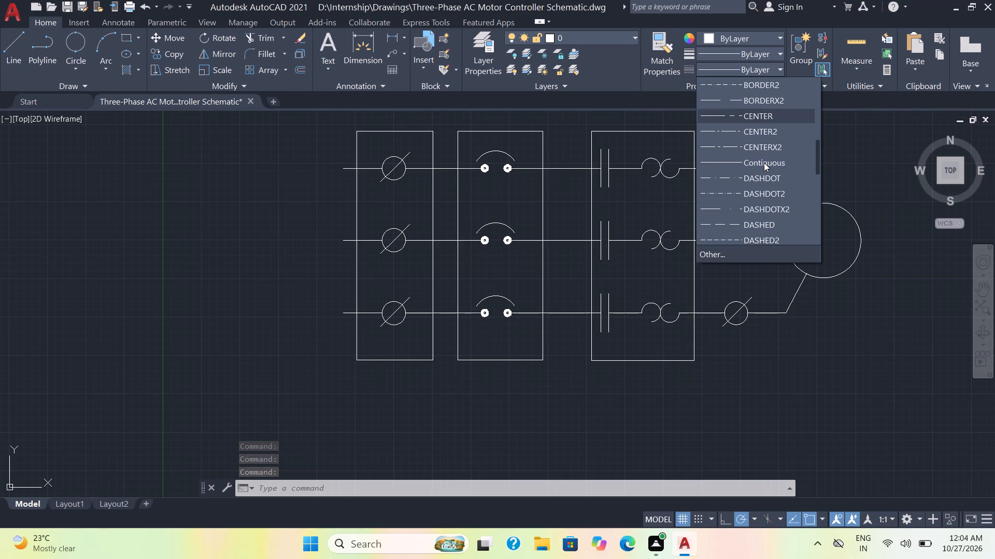
pyautogui.scroll(-6, 764, 163)
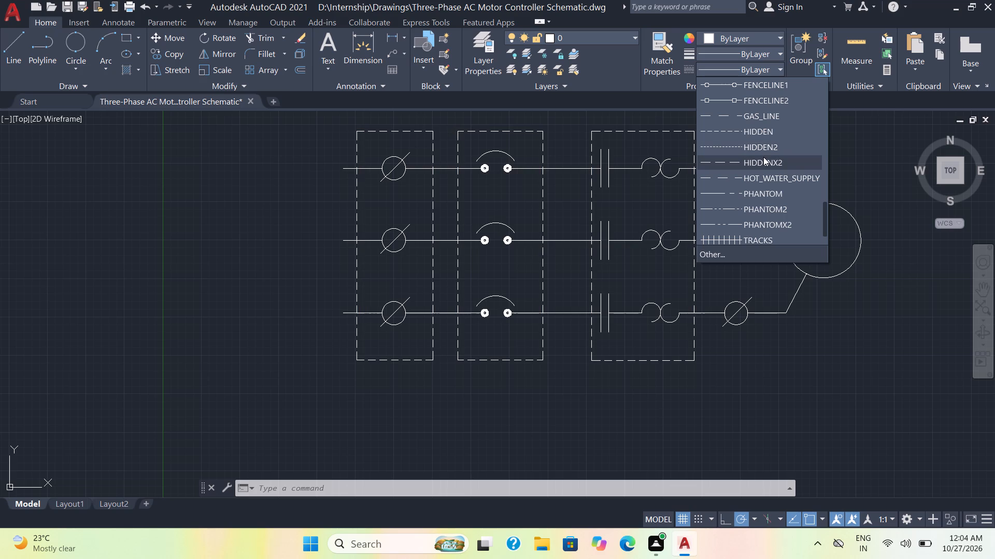
pyautogui.click(763, 157)
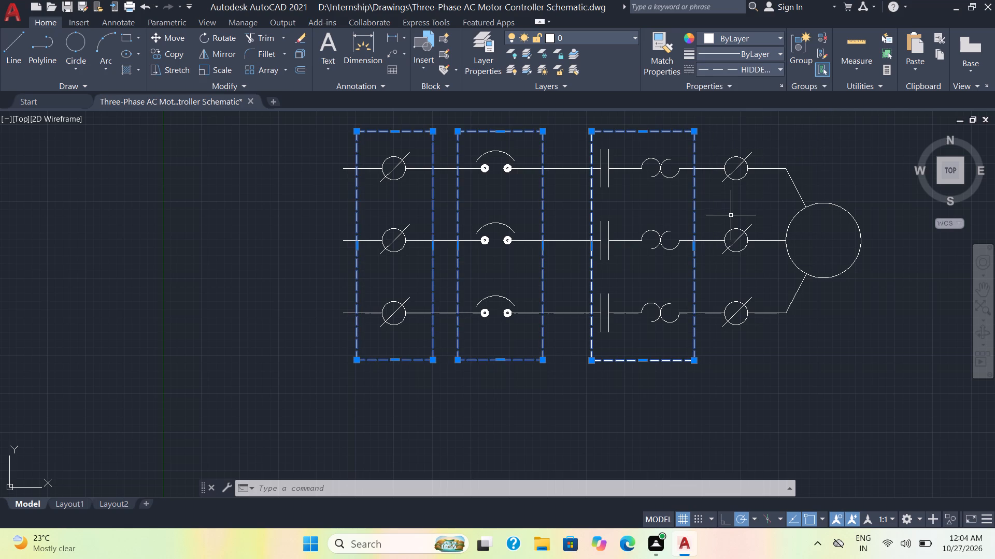
pyautogui.press('Escape')
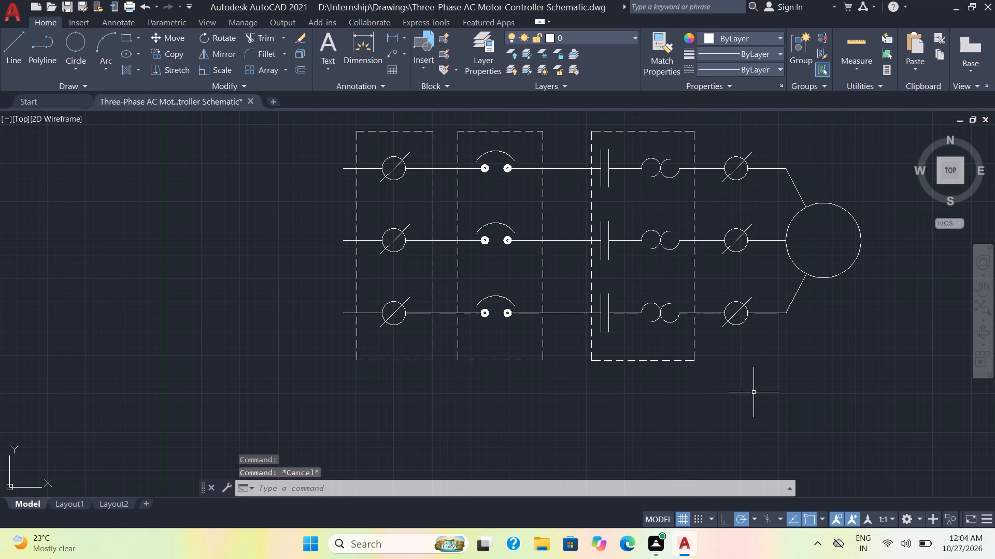
# Draw a vertical line about 10 units down from the middle phase line, starting at its midpoint between the second and third rectangles.
pyautogui.scroll(-1, 754, 386)
pyautogui.moveTo(754, 386); pyautogui.dragTo(611, 333, button='middle')
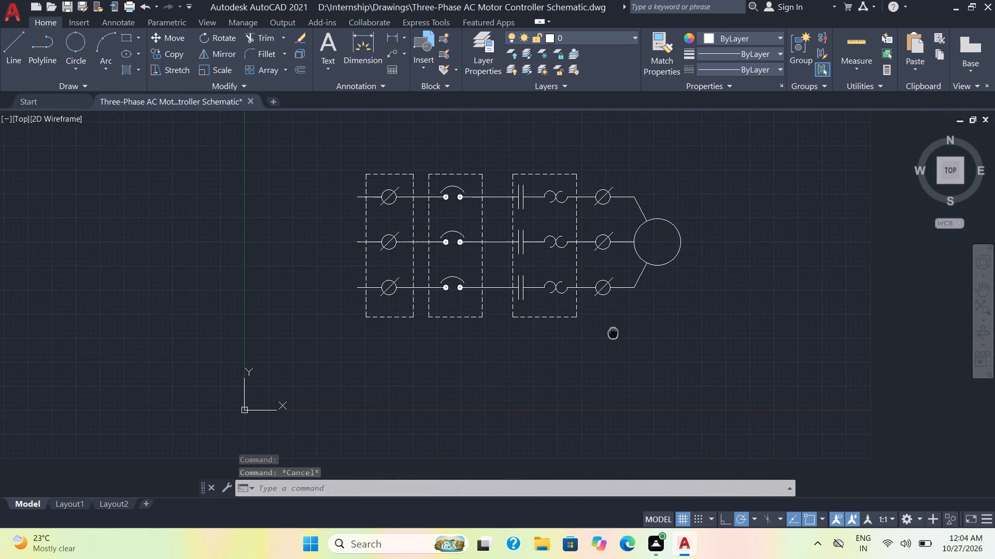
pyautogui.moveTo(611, 333); pyautogui.dragTo(610, 333, button='middle')
pyautogui.scroll(1, 615, 330)
pyautogui.moveTo(635, 329); pyautogui.dragTo(636, 329, button='middle')
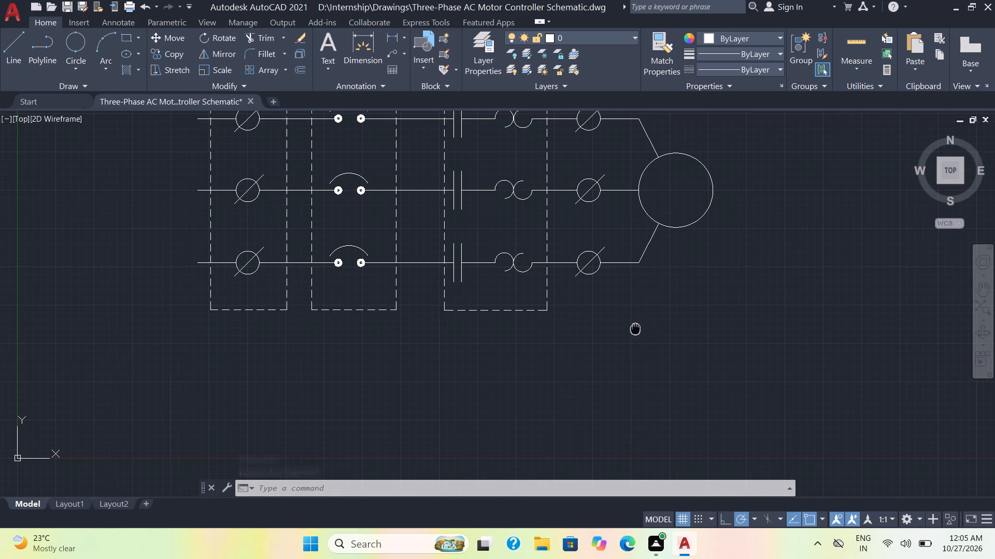
pyautogui.moveTo(636, 329); pyautogui.dragTo(728, 331, button='middle')
pyautogui.scroll(-1, 556, 281)
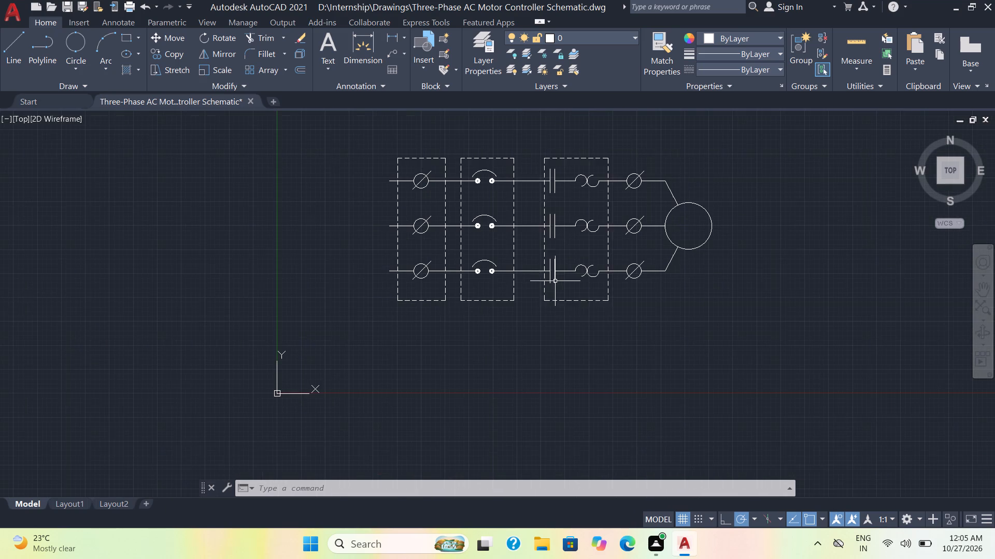
pyautogui.click(17, 52)
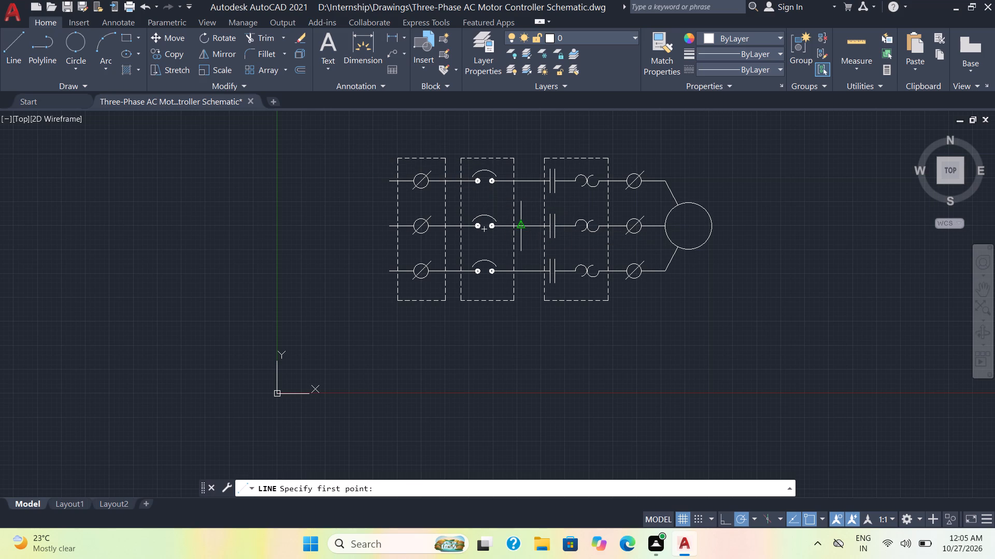
pyautogui.click(521, 223)
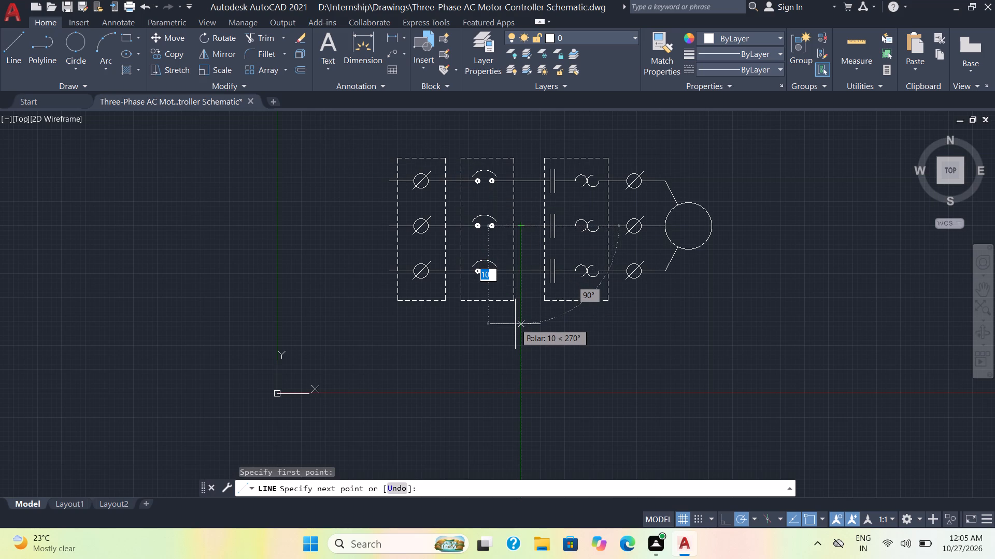
pyautogui.click(515, 325)
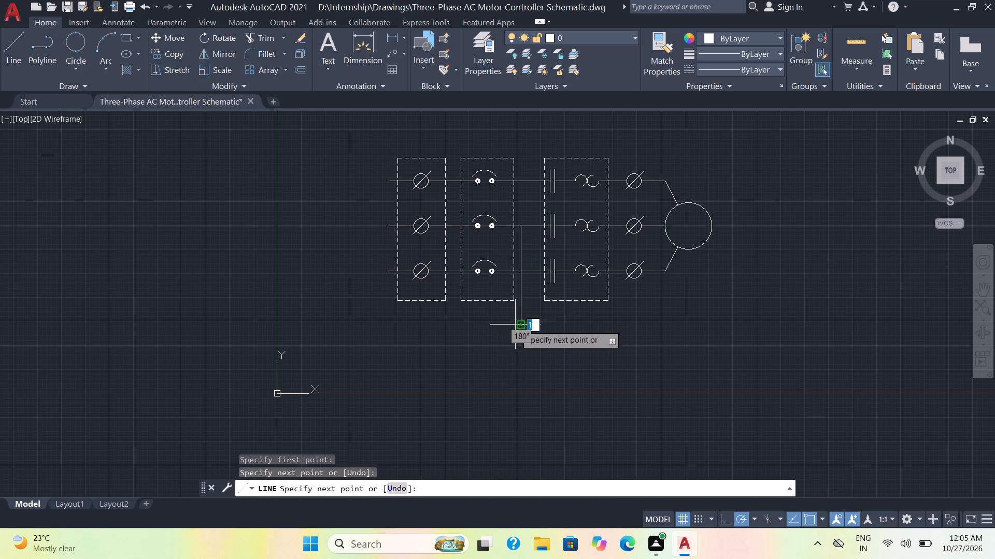
pyautogui.press('space')
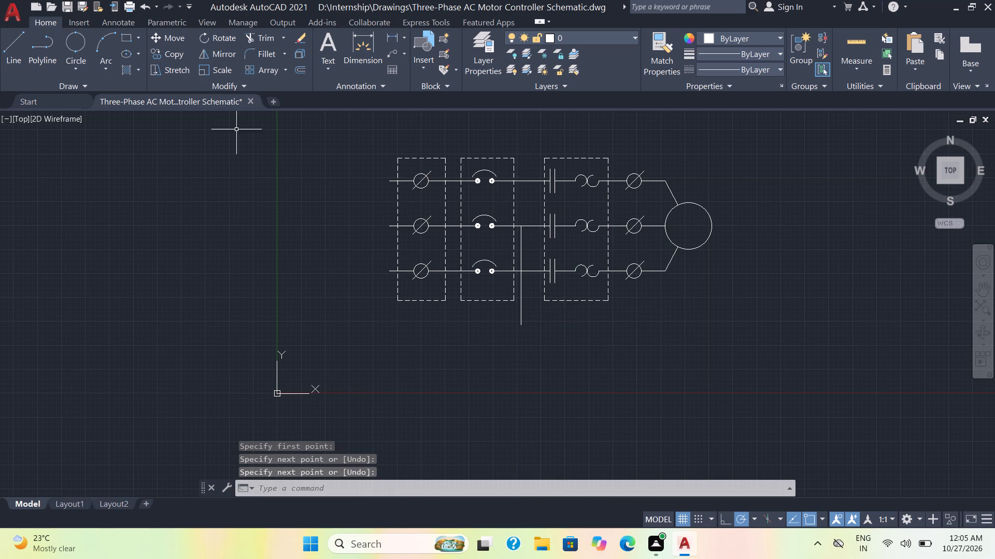
# Draw a vertical line about 6 units down from the lowest phase line, about 1 unit motor-side of the first drop line, ending level with it.
pyautogui.click(19, 51)
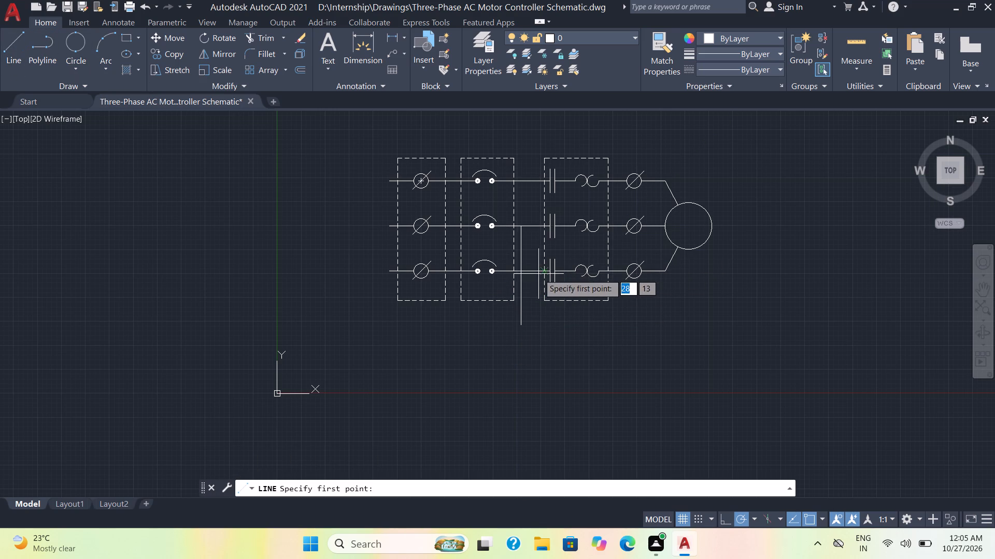
pyautogui.scroll(1, 534, 269)
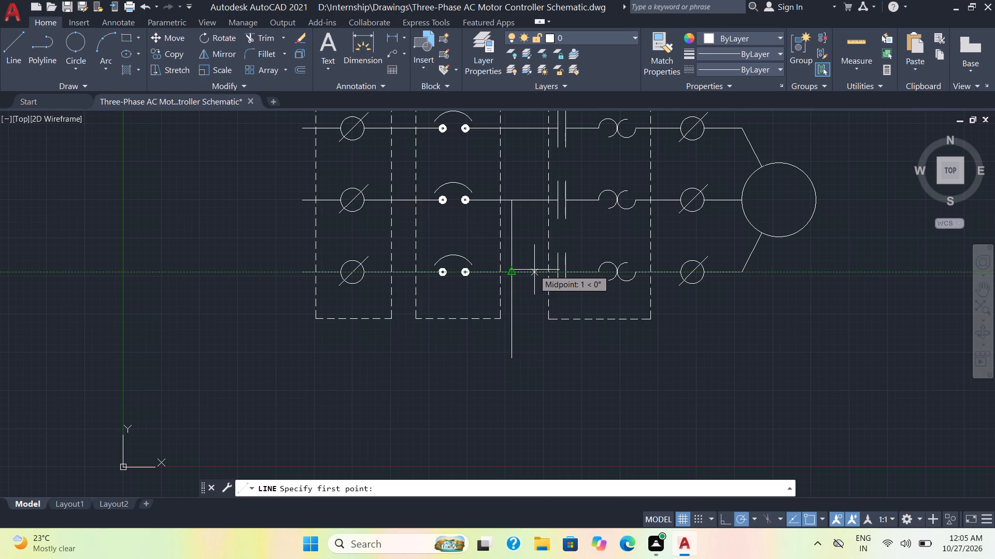
pyautogui.click(535, 270)
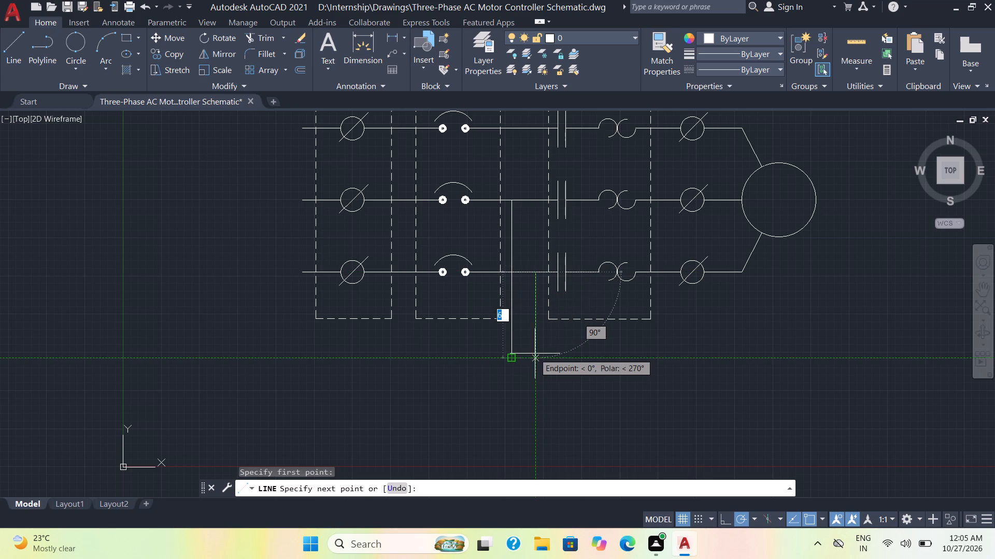
pyautogui.click(538, 354)
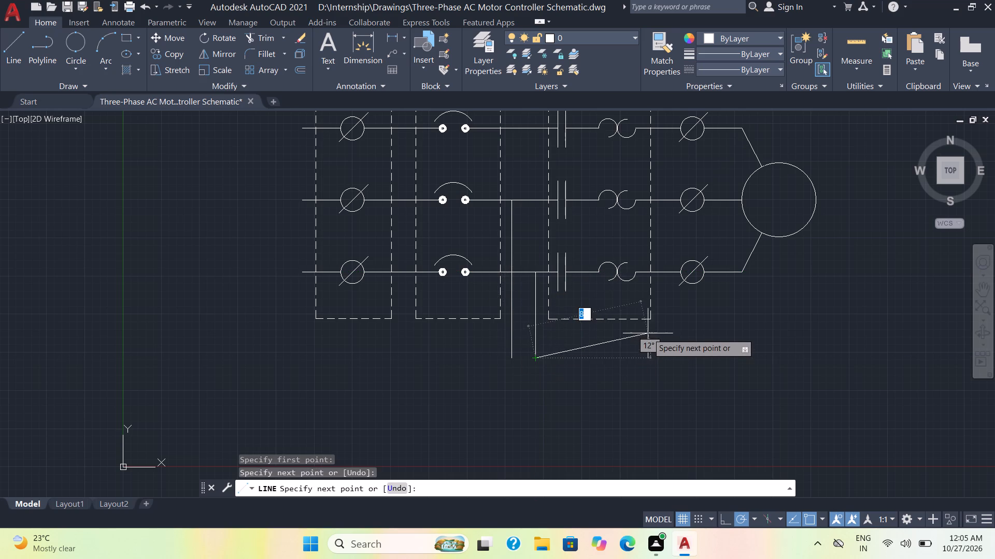
pyautogui.press('space')
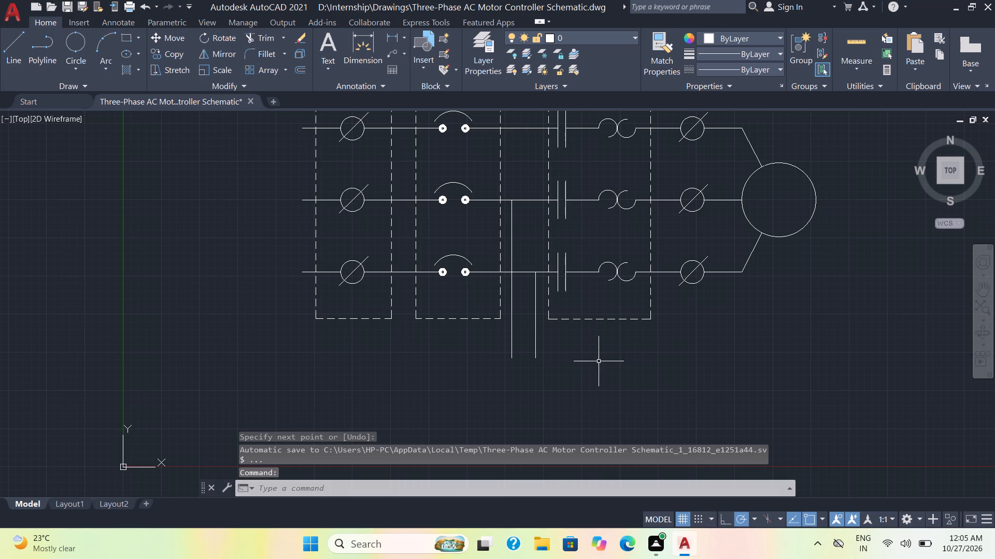
# Draw a horizontal line about 7 units long from the first drop line's lower end, heading away from the motor.
pyautogui.scroll(-1, 598, 362)
pyautogui.moveTo(588, 374); pyautogui.dragTo(559, 299, button='middle')
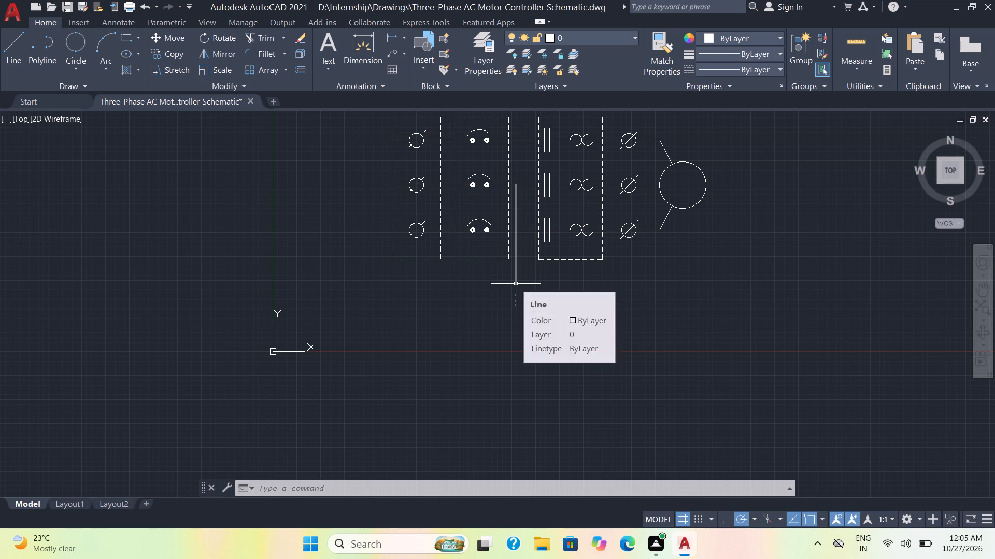
pyautogui.click(19, 50)
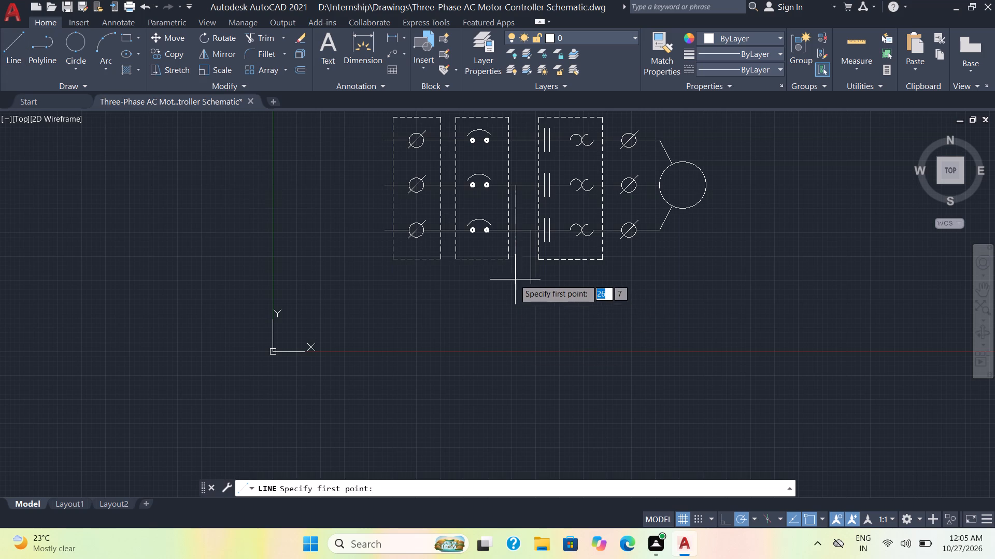
pyautogui.click(516, 279)
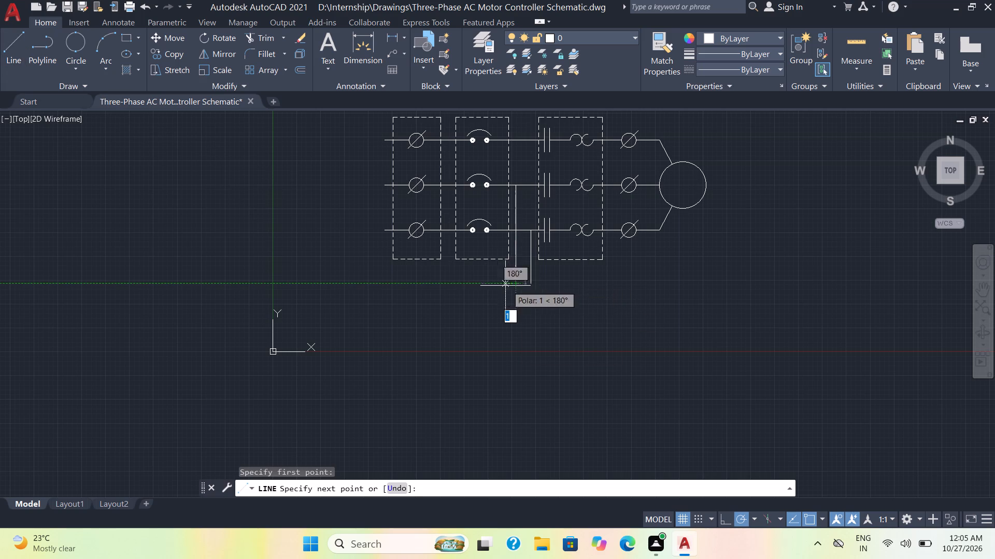
pyautogui.click(452, 283)
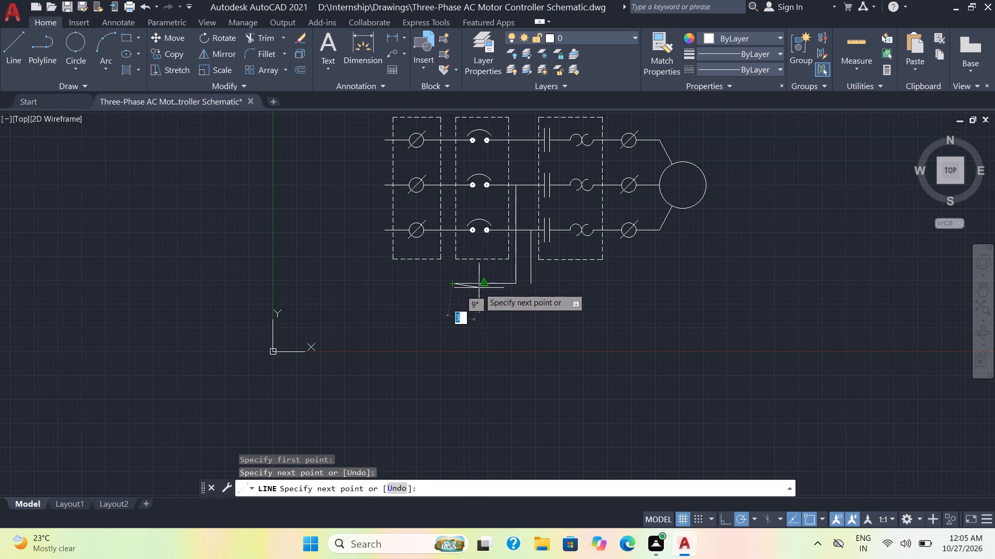
pyautogui.press('space')
# Draw connected lines from the second drop line's lower end, about 5 units toward the motor and about 2 units down.
pyautogui.press('space')
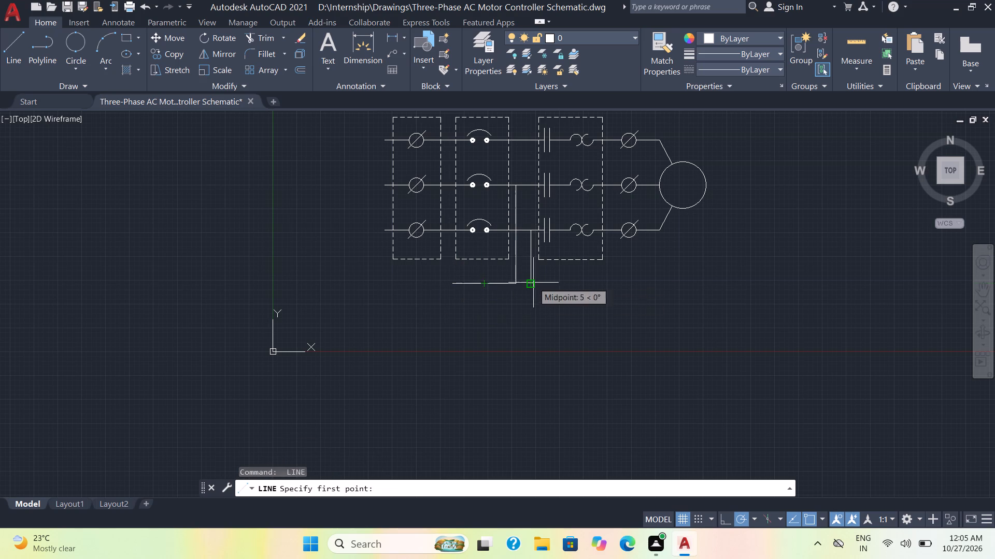
pyautogui.click(534, 284)
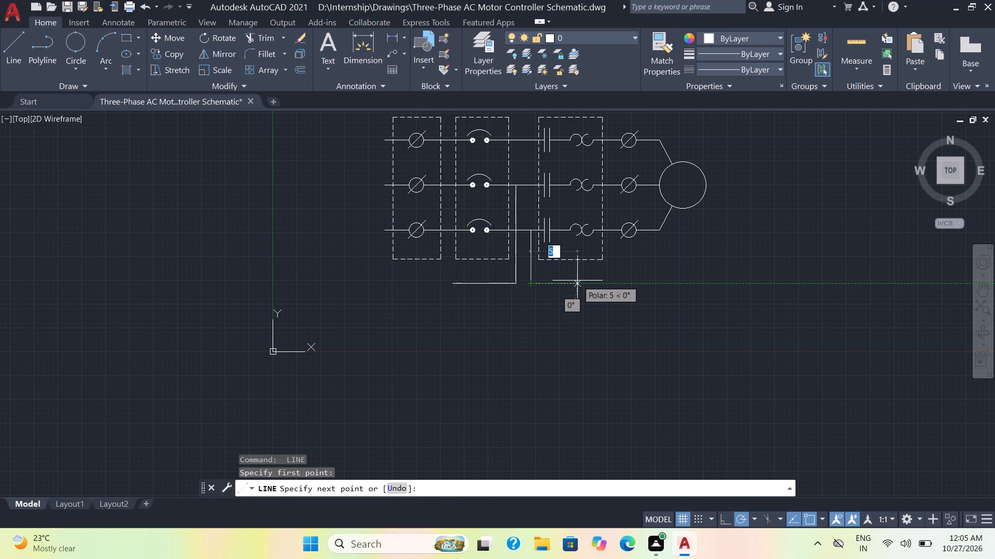
pyautogui.click(577, 281)
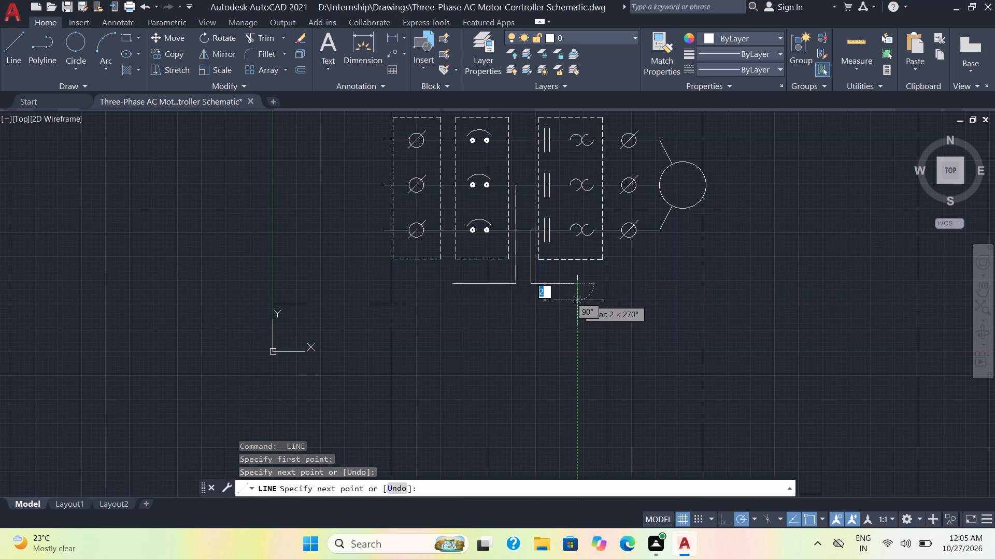
pyautogui.click(577, 305)
pyautogui.press('space')
# Draw a vertical line about 2 units down from the far end of the first drop's horizontal line, level with the motor-side branch's end.
pyautogui.press('space')
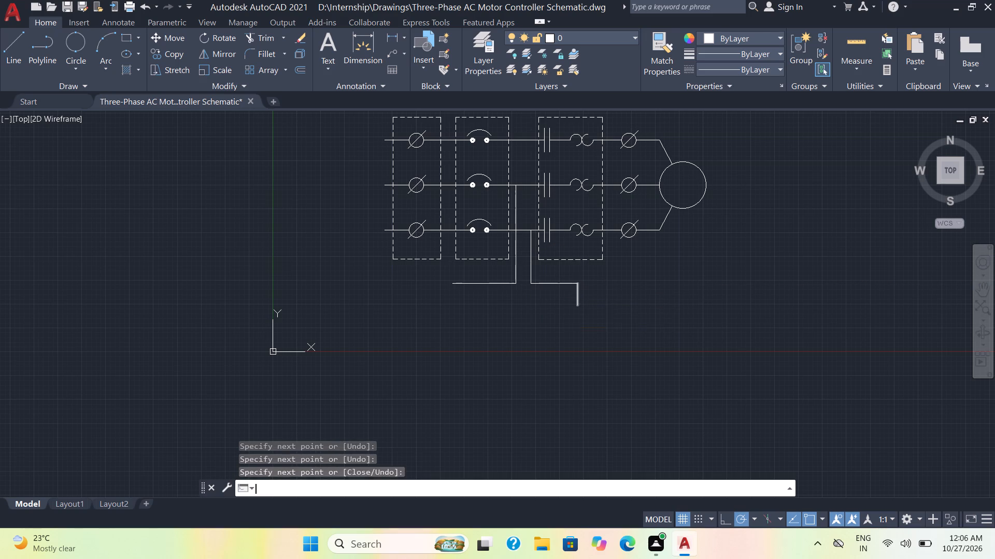
pyautogui.click(454, 285)
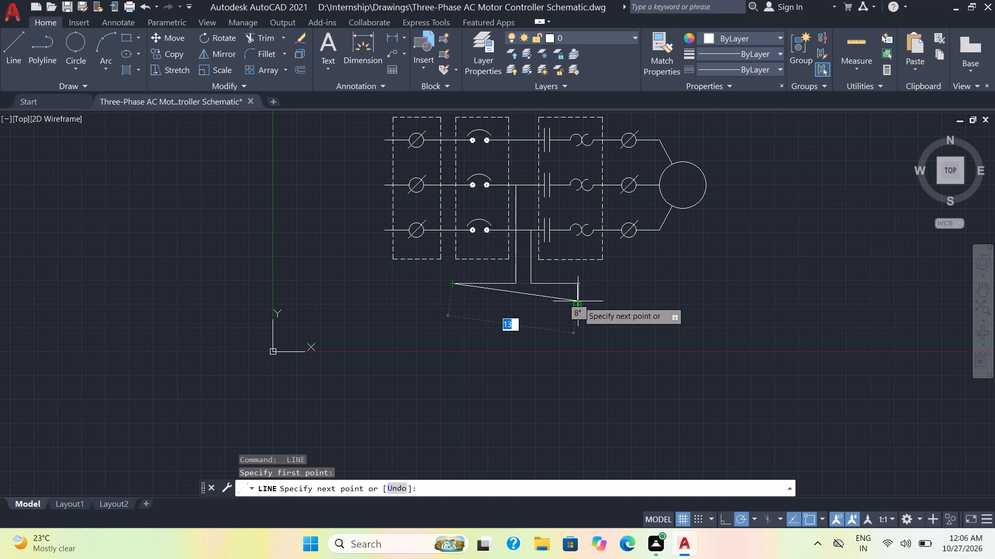
pyautogui.click(454, 303)
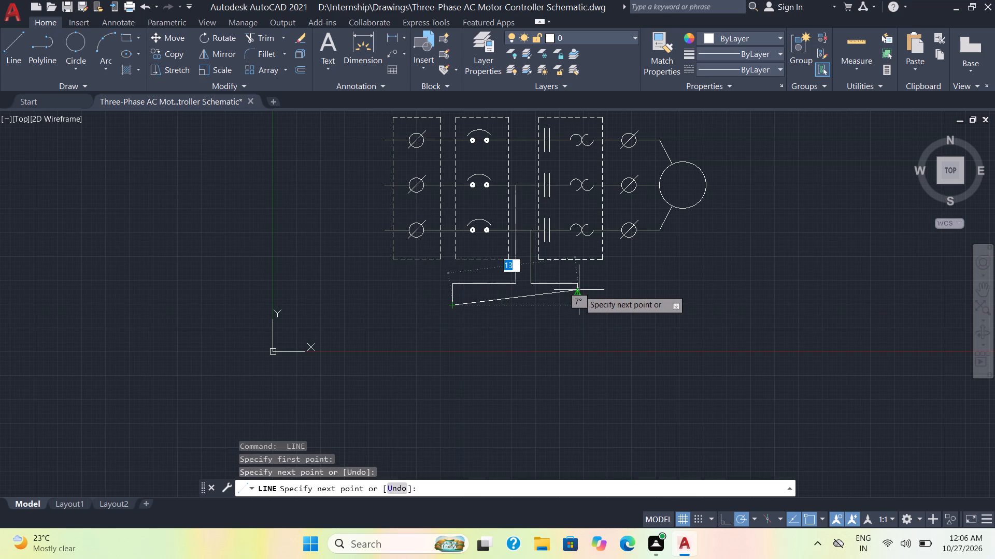
pyautogui.press('space')
# Draw a small U from the lower end of the branch farther from the motor: about 1 unit down, 1 toward the motor, 1 up.
pyautogui.scroll(1, 539, 346)
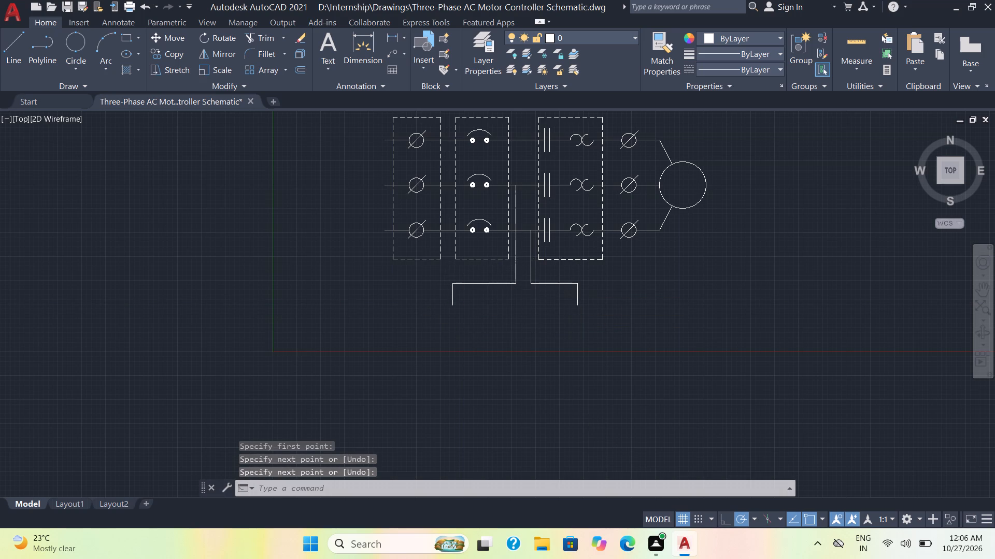
pyautogui.scroll(1, 541, 340)
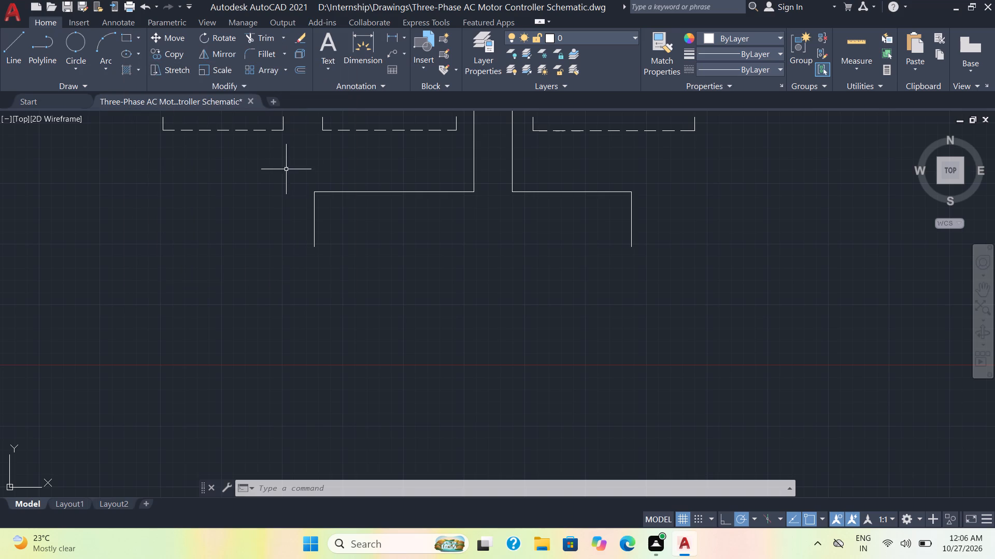
pyautogui.click(15, 47)
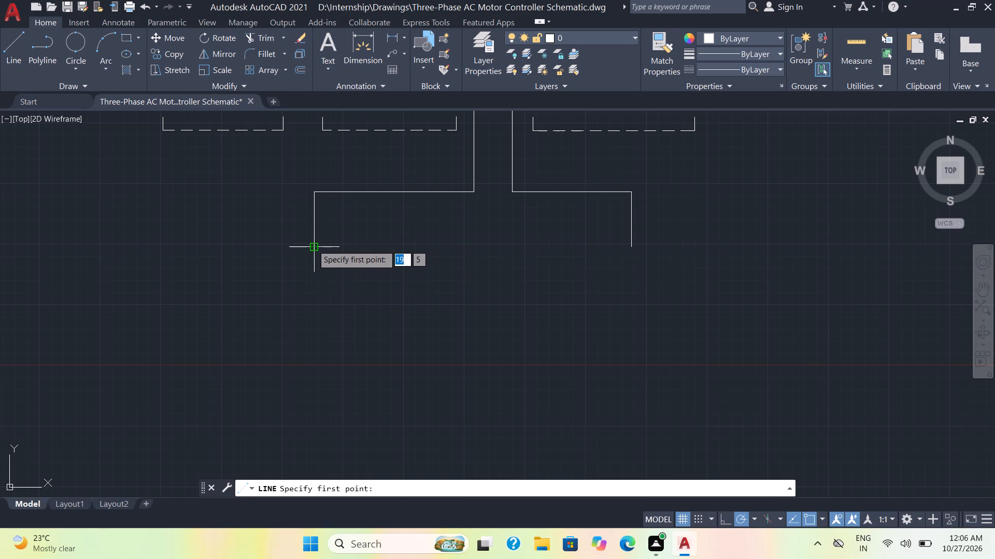
pyautogui.click(311, 243)
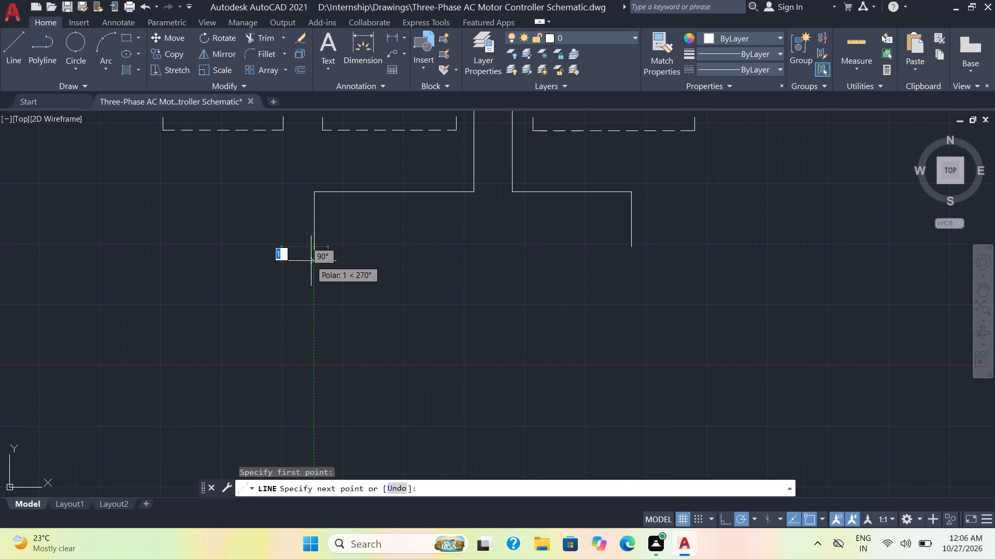
pyautogui.click(312, 263)
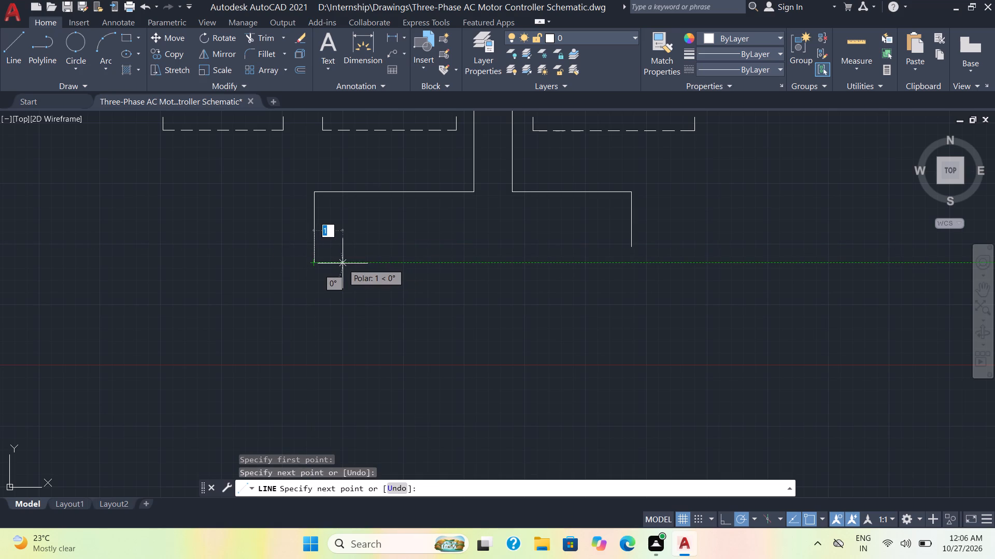
pyautogui.click(343, 263)
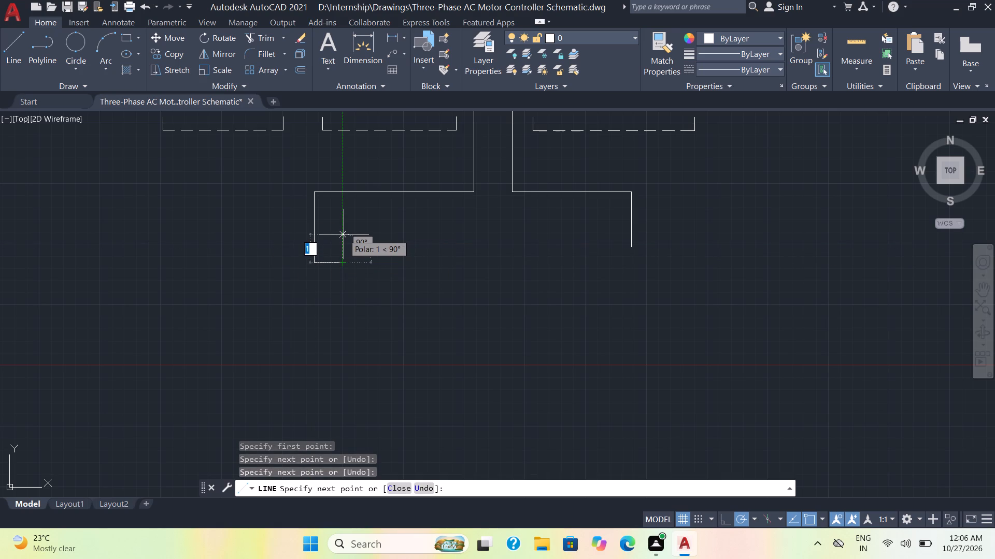
pyautogui.click(344, 234)
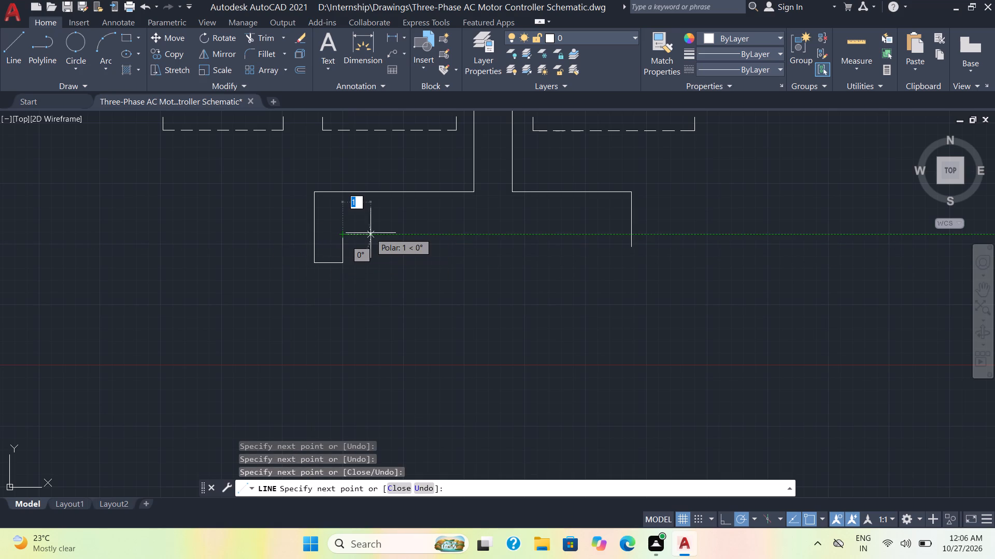
pyautogui.press('Escape')
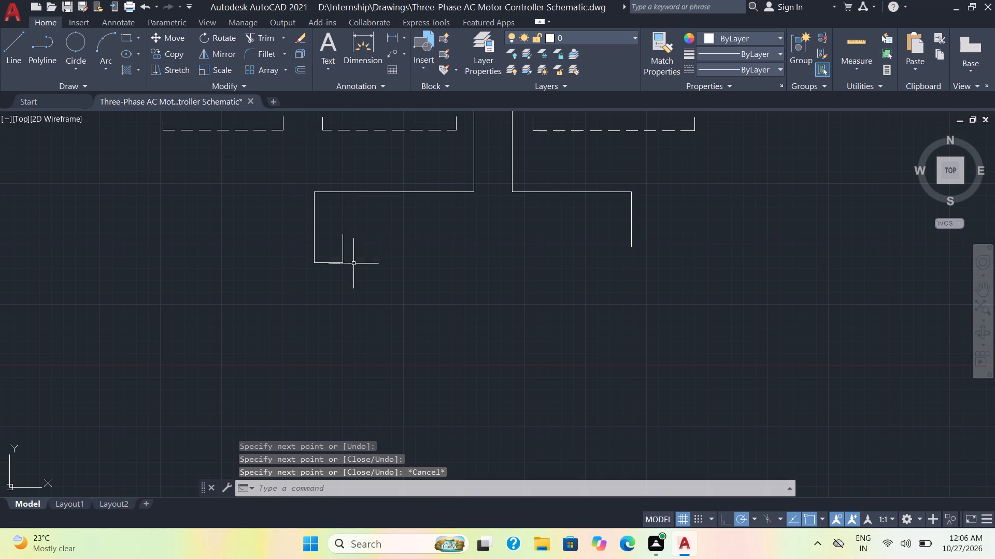
# Fillet the small U's bottom corner on the branch wire side with a radius of 0.3.
pyautogui.scroll(2, 341, 267)
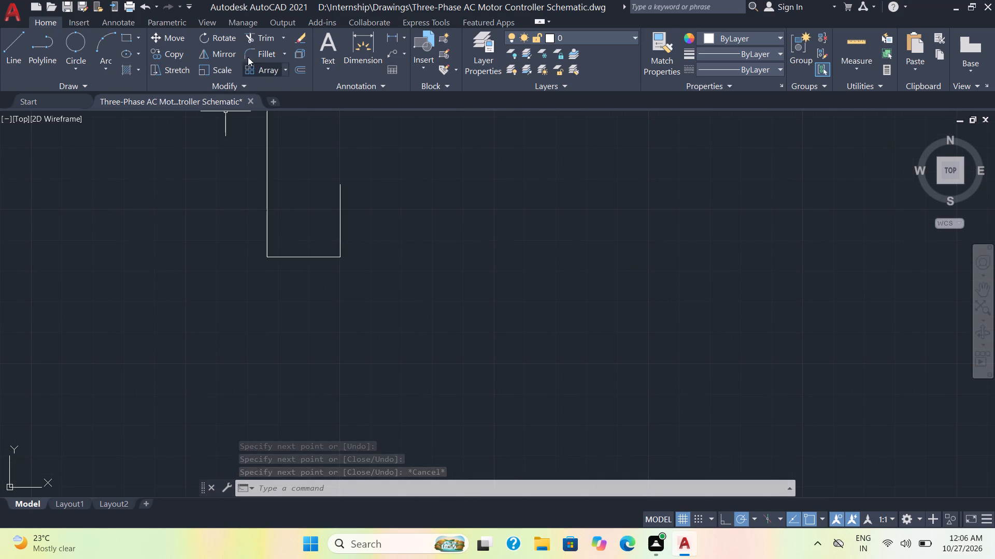
pyautogui.click(263, 52)
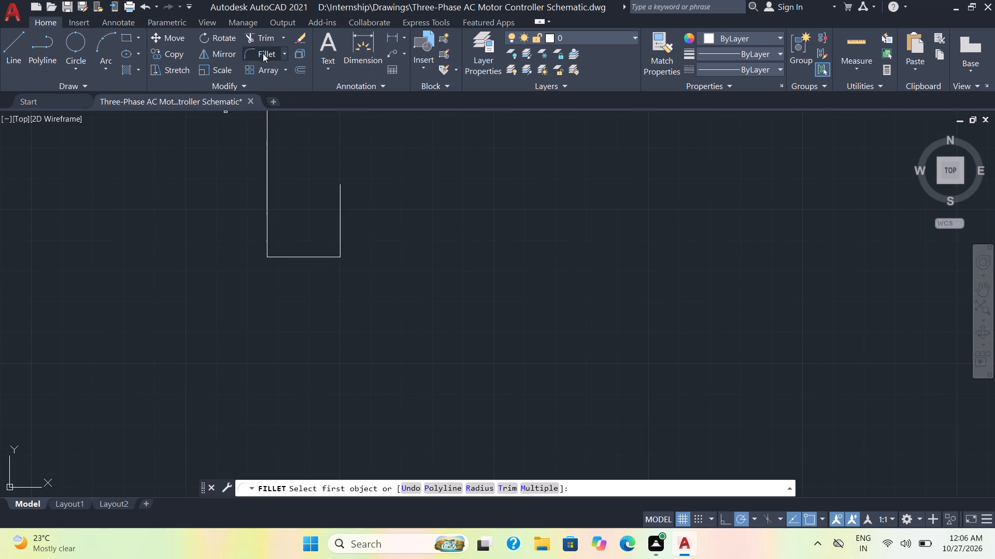
pyautogui.click(267, 246)
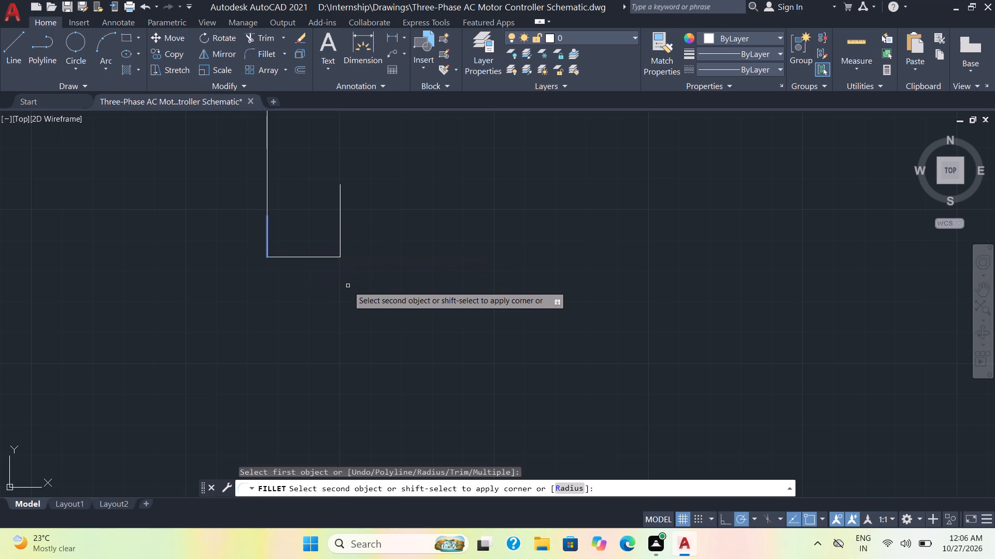
pyautogui.press('r')
pyautogui.press('Return')
pyautogui.press('2')
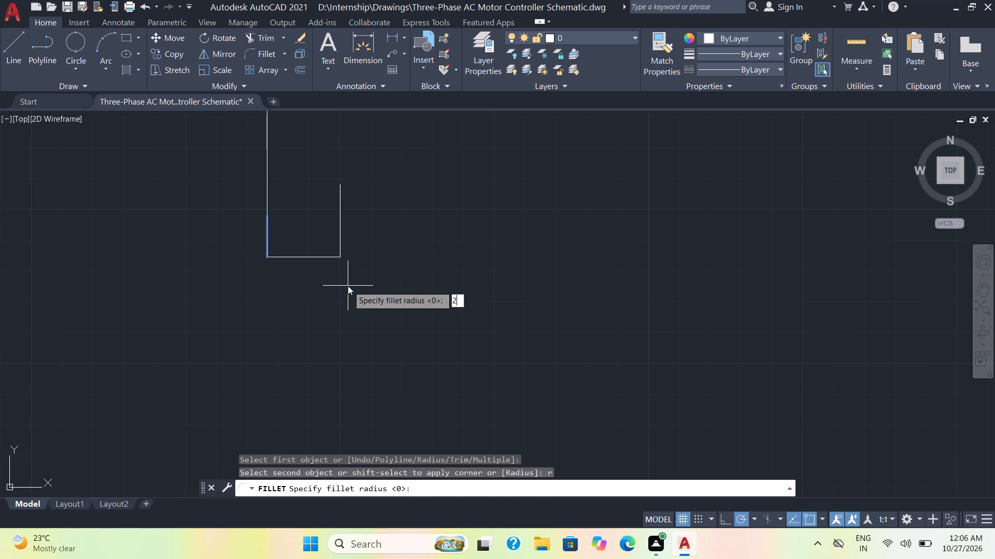
pyautogui.press('Return')
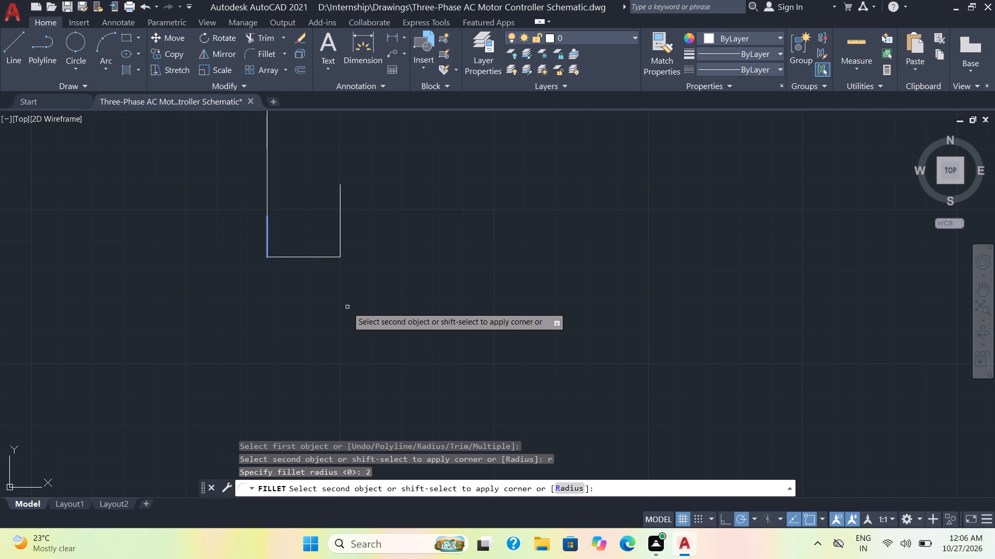
pyautogui.press('r')
pyautogui.press('Return')
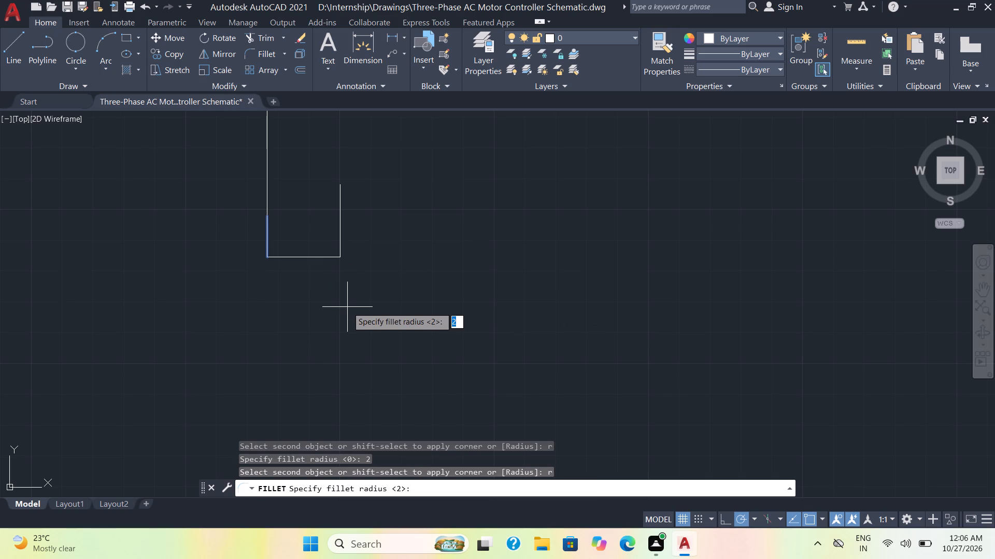
pyautogui.write('0.5')
pyautogui.press('Return')
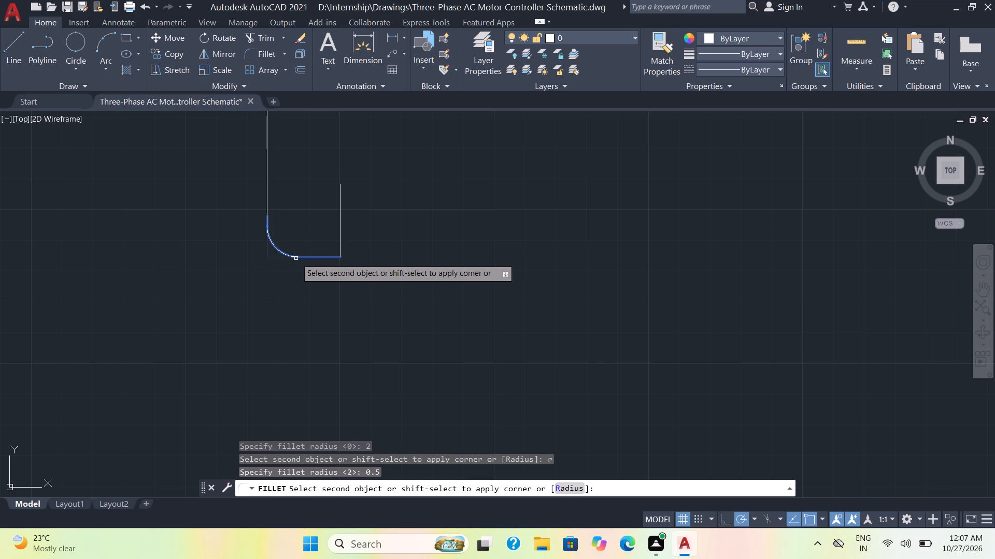
pyautogui.press('r')
pyautogui.press('Return')
pyautogui.write('0.3')
pyautogui.press('Return')
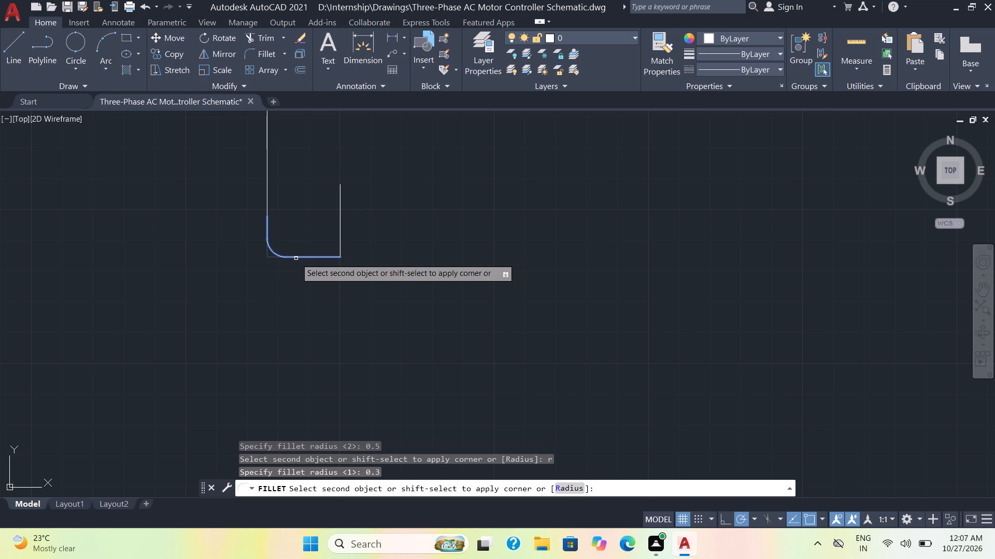
pyautogui.click(298, 258)
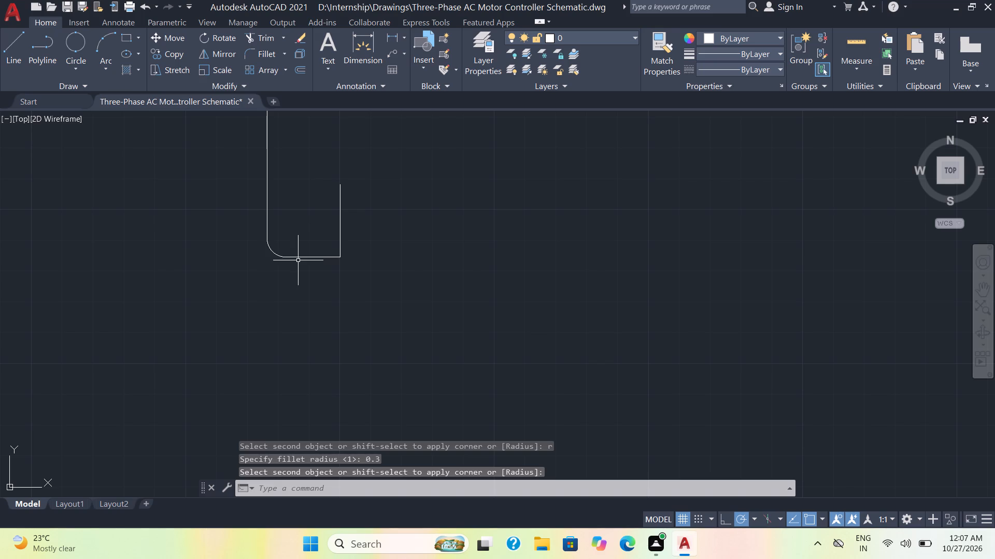
# Fillet the small U's other bottom corner with the same 0.3 radius.
pyautogui.press('space')
pyautogui.click(322, 257)
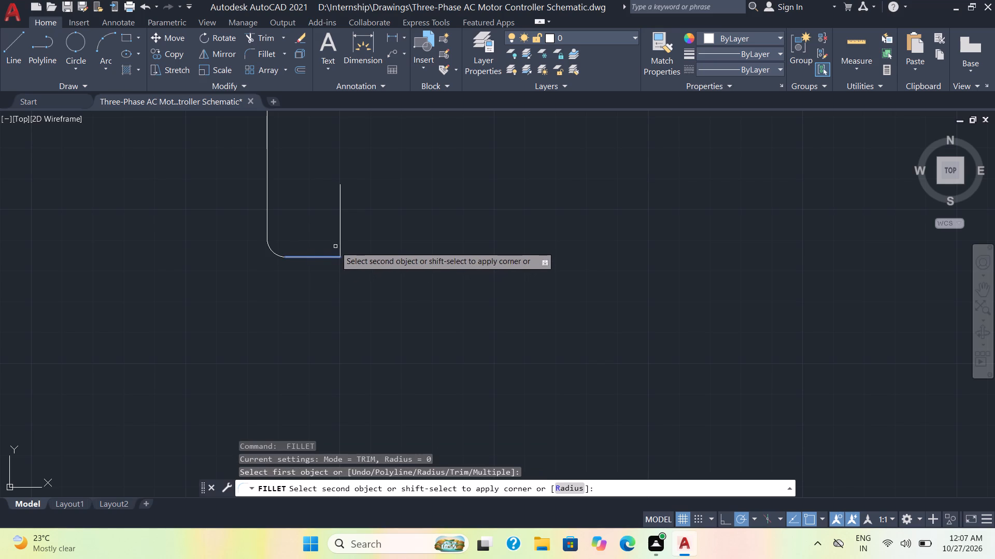
pyautogui.click(341, 233)
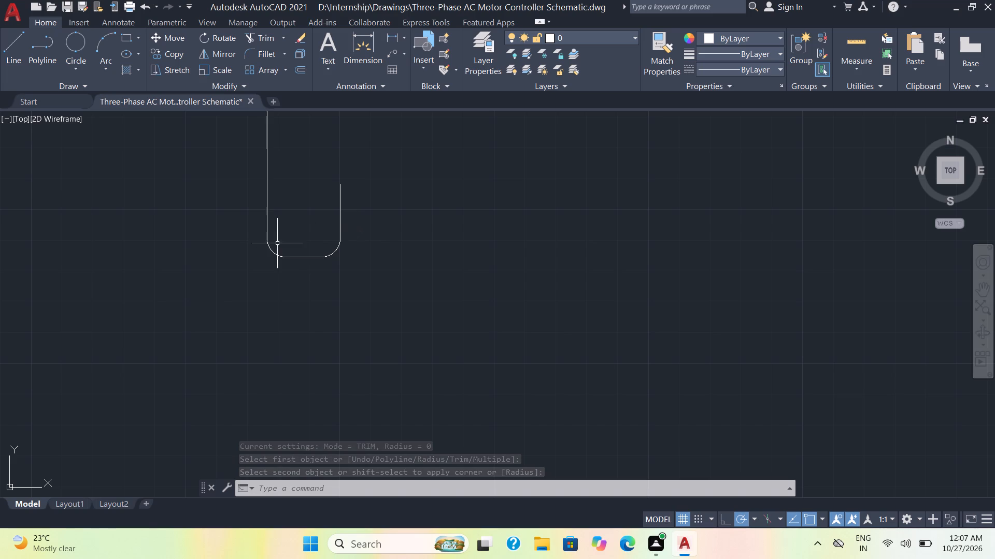
# Create a path array of the small U's two arcs, bottom line and free side, along its short wire-side segment.
pyautogui.click(267, 234)
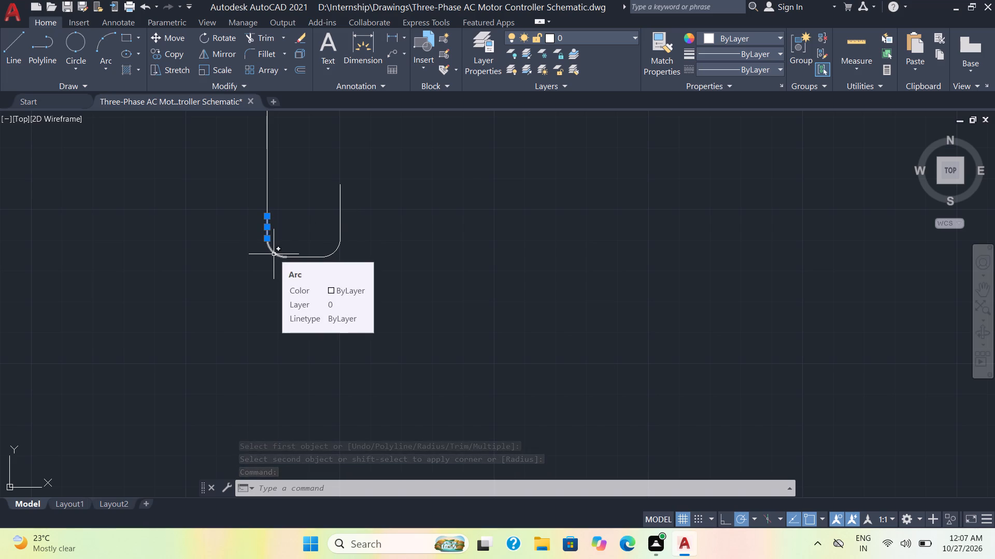
pyautogui.press('Escape')
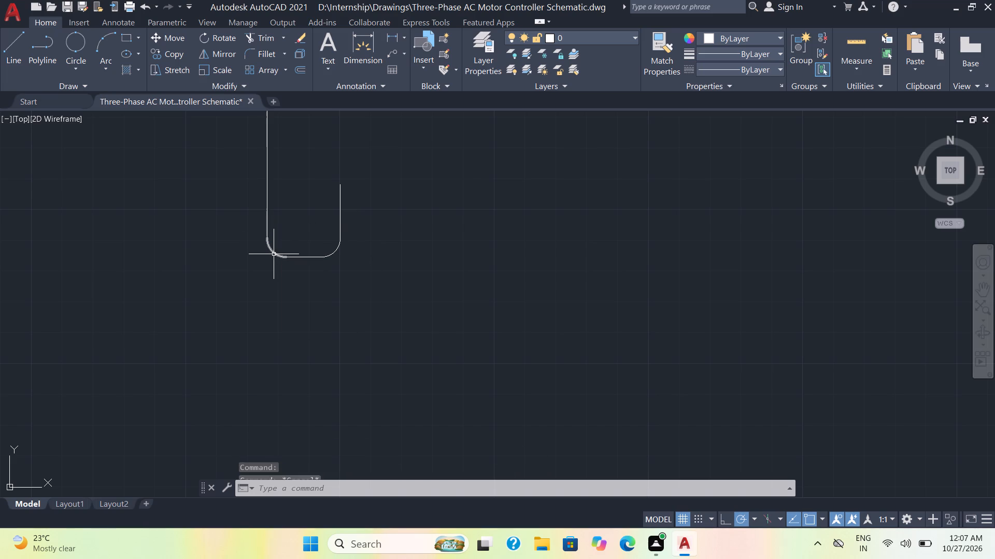
pyautogui.click(274, 254)
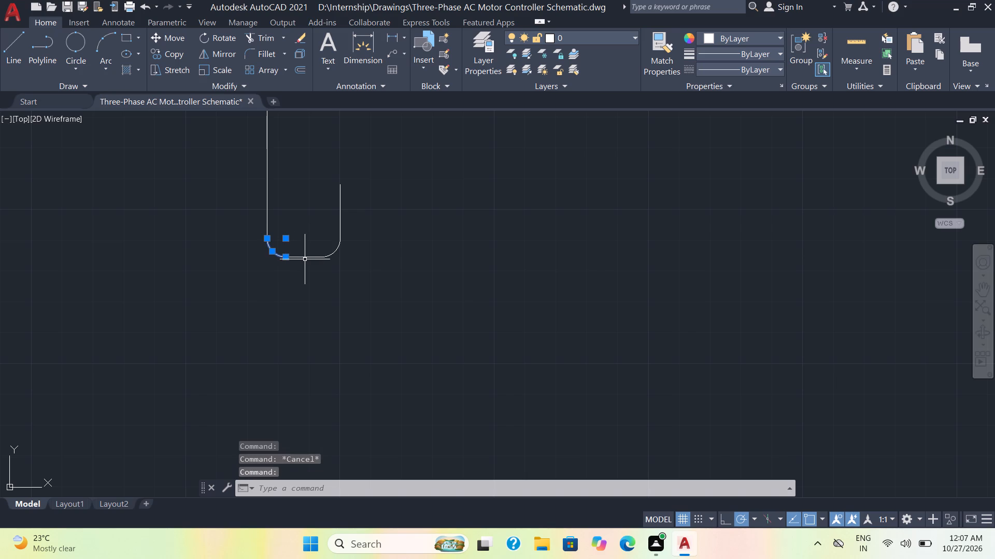
pyautogui.click(306, 256)
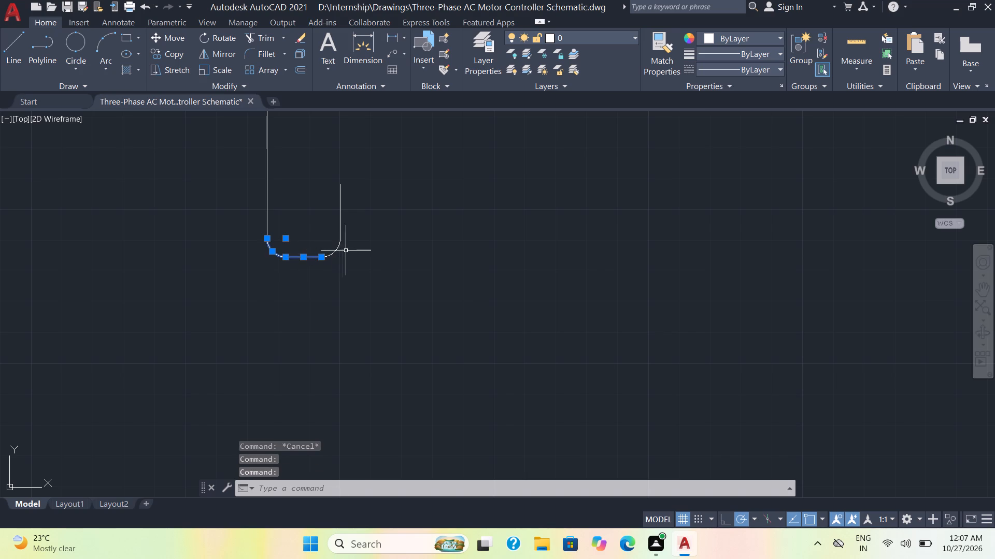
pyautogui.click(336, 251)
pyautogui.click(341, 220)
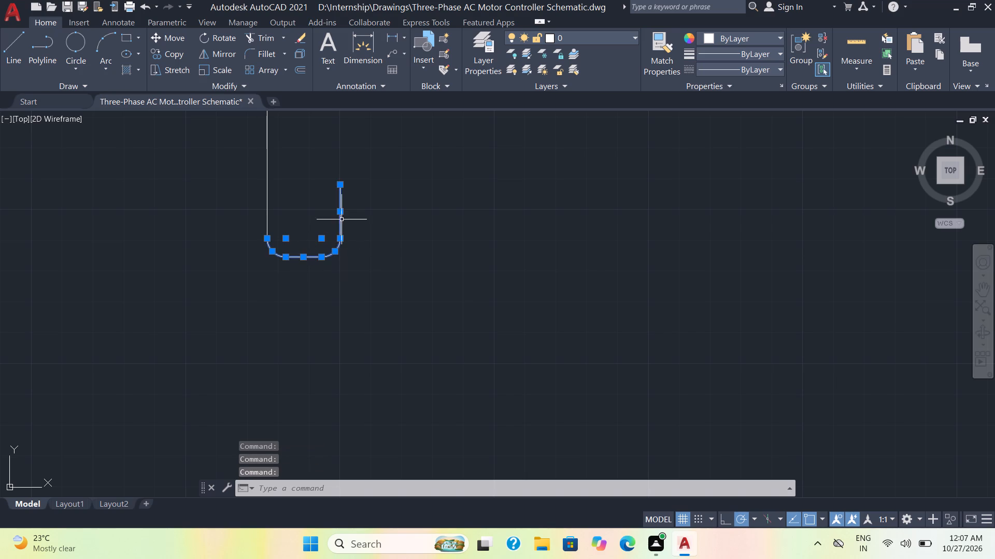
pyautogui.click(283, 70)
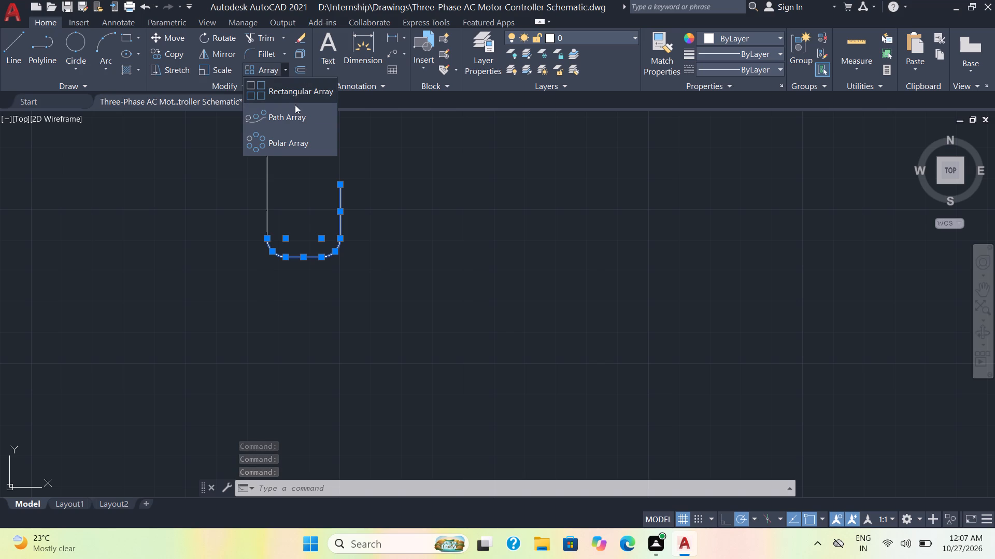
pyautogui.click(294, 117)
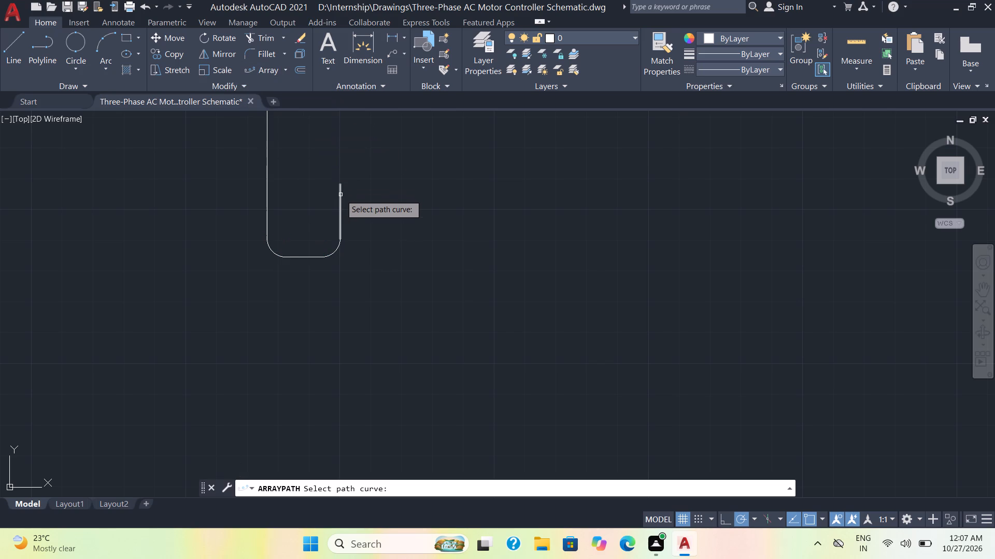
pyautogui.scroll(-2, 366, 226)
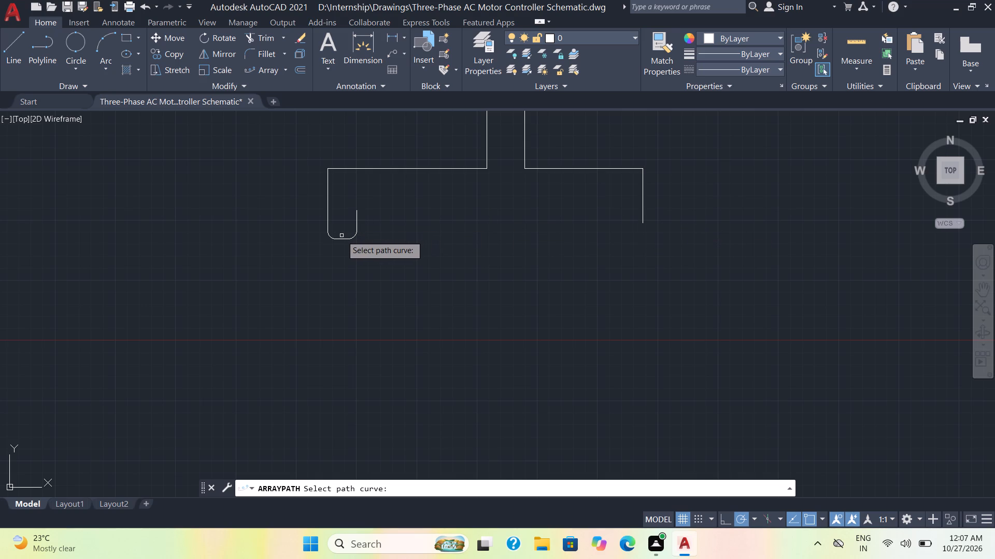
pyautogui.scroll(2, 342, 234)
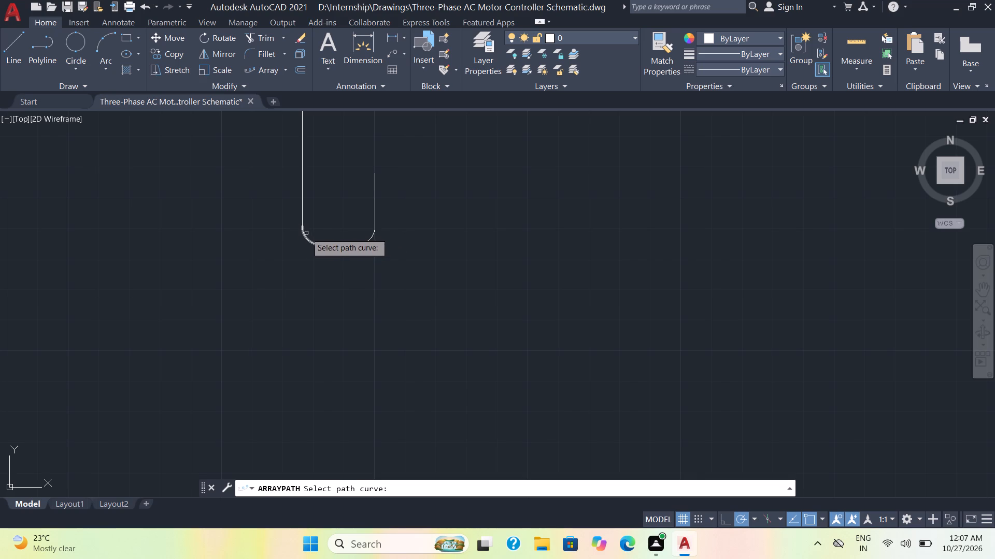
pyautogui.click(377, 201)
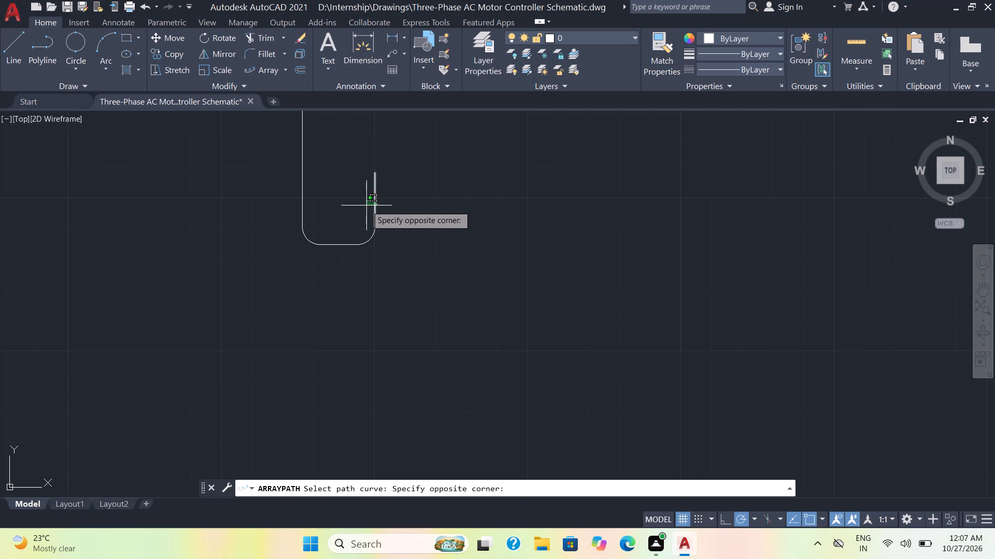
pyautogui.click(366, 205)
pyautogui.click(375, 204)
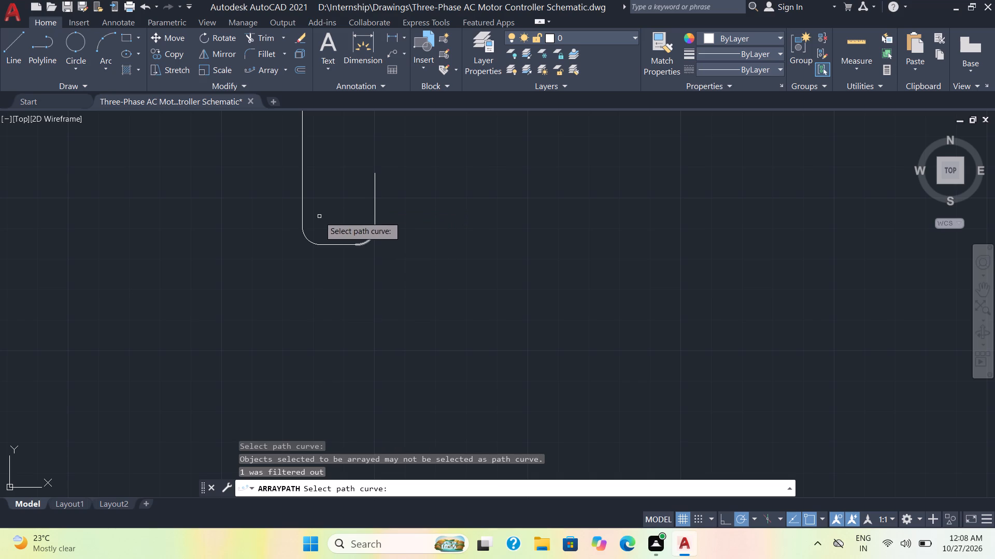
pyautogui.scroll(-1, 313, 193)
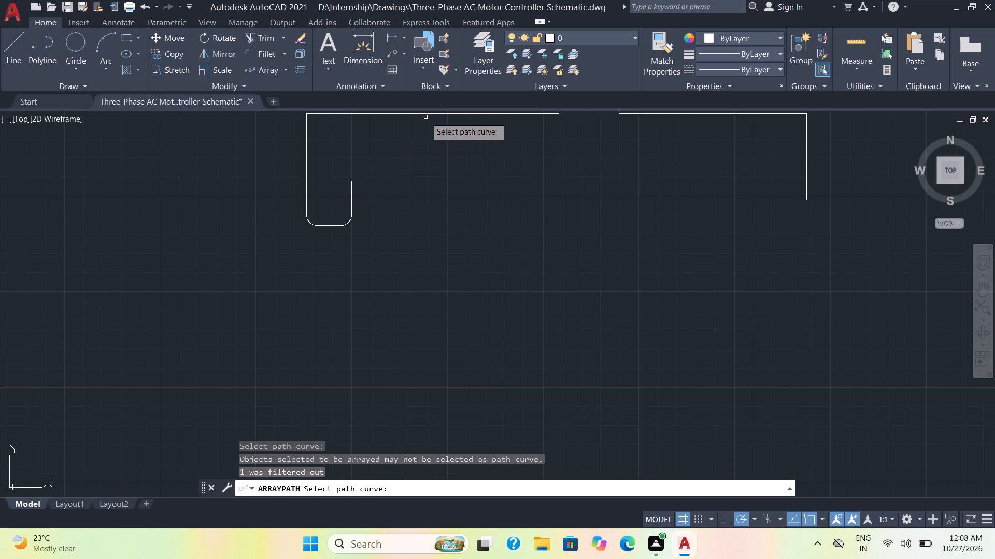
pyautogui.click(264, 157)
pyautogui.click(866, 276)
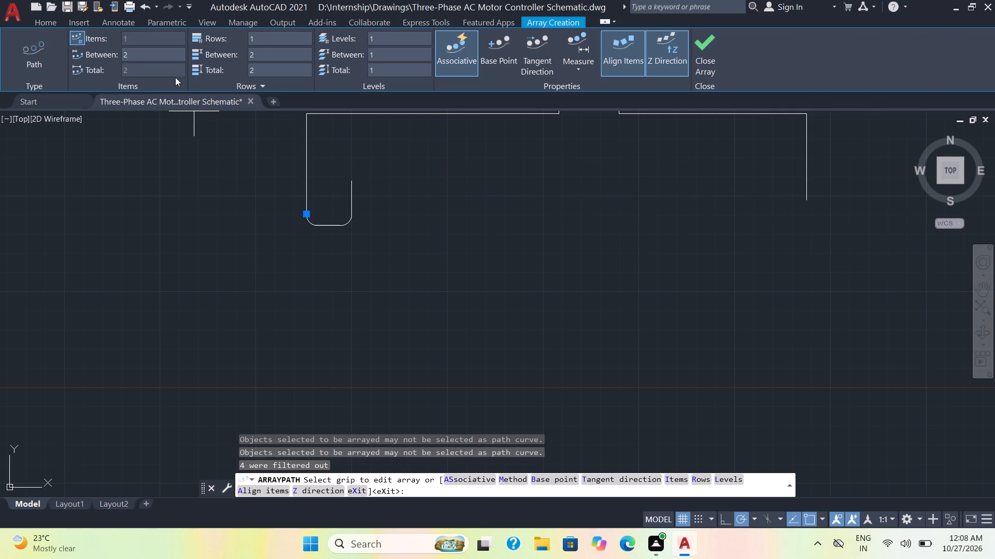
# Extend the path array to 8 rows toward the motor-side branch, 2 units apart.
pyautogui.click(161, 35)
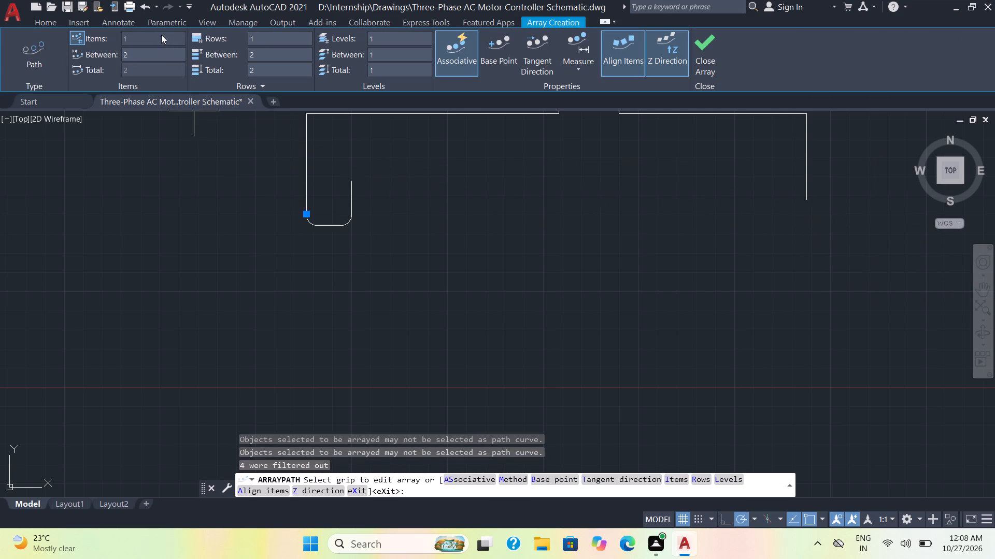
pyautogui.click(157, 41)
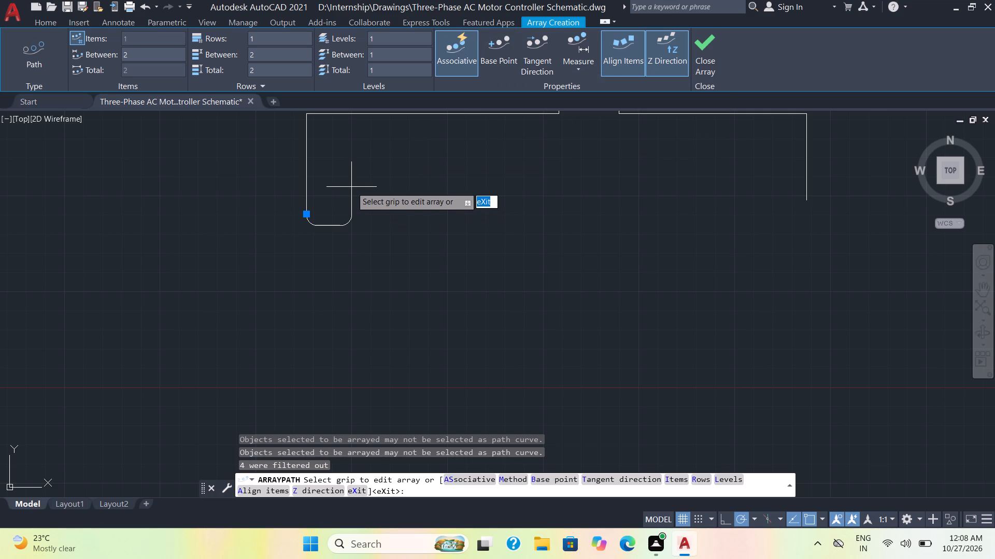
pyautogui.click(305, 215)
pyautogui.scroll(-2, 375, 217)
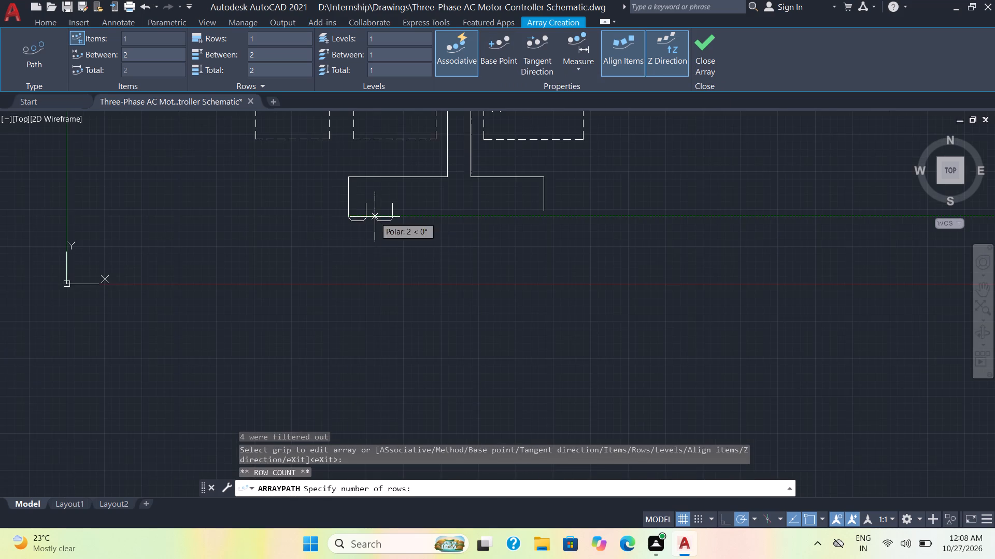
pyautogui.scroll(-8, 375, 217)
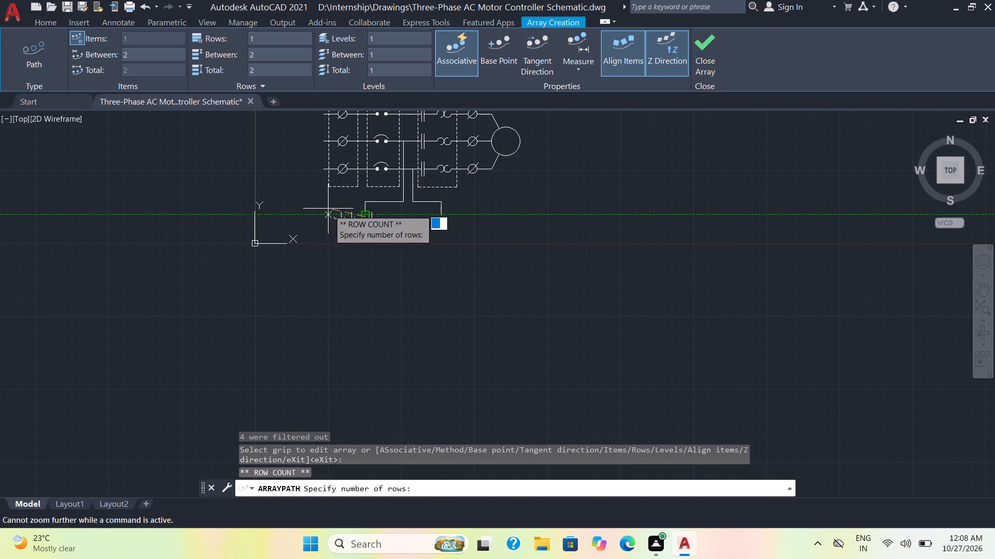
pyautogui.scroll(1, 427, 222)
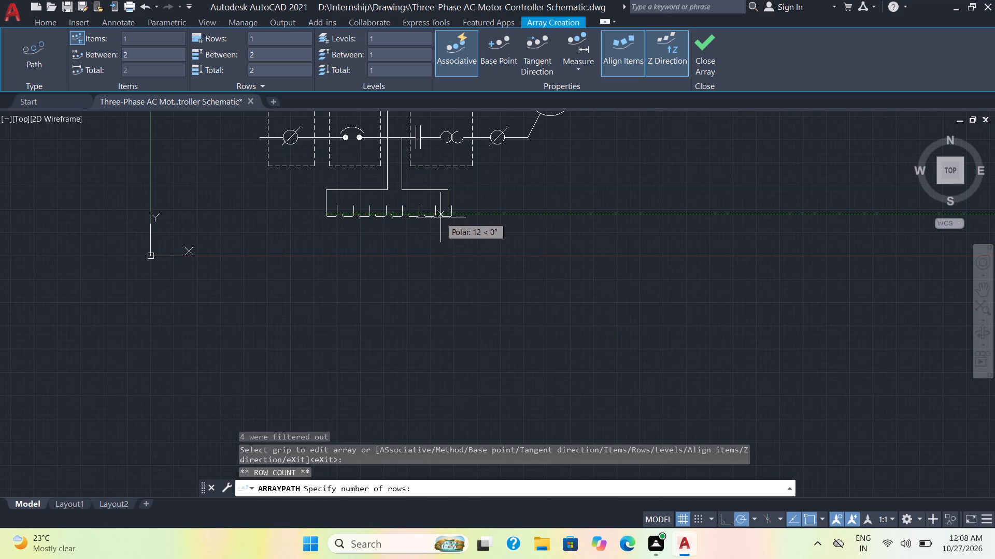
pyautogui.scroll(1, 440, 217)
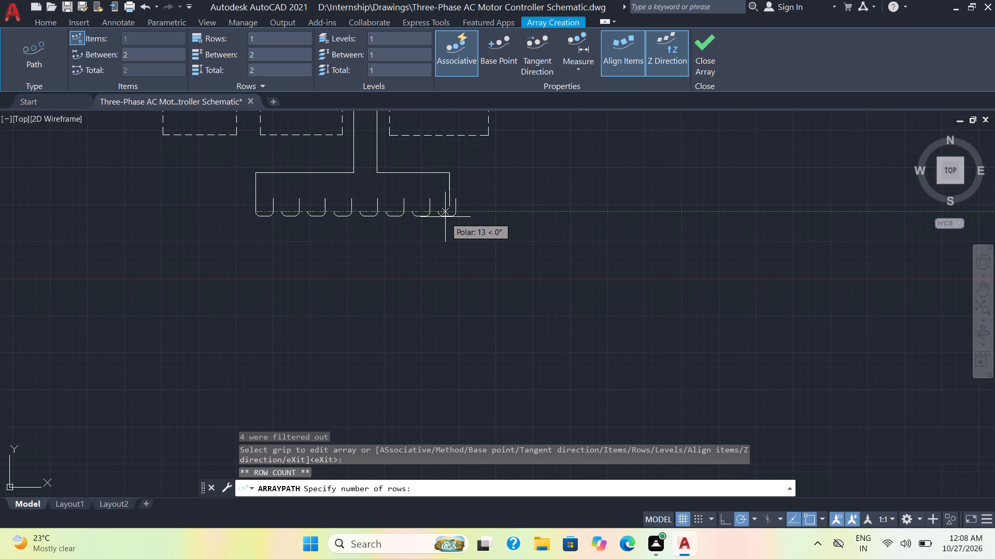
pyautogui.click(445, 217)
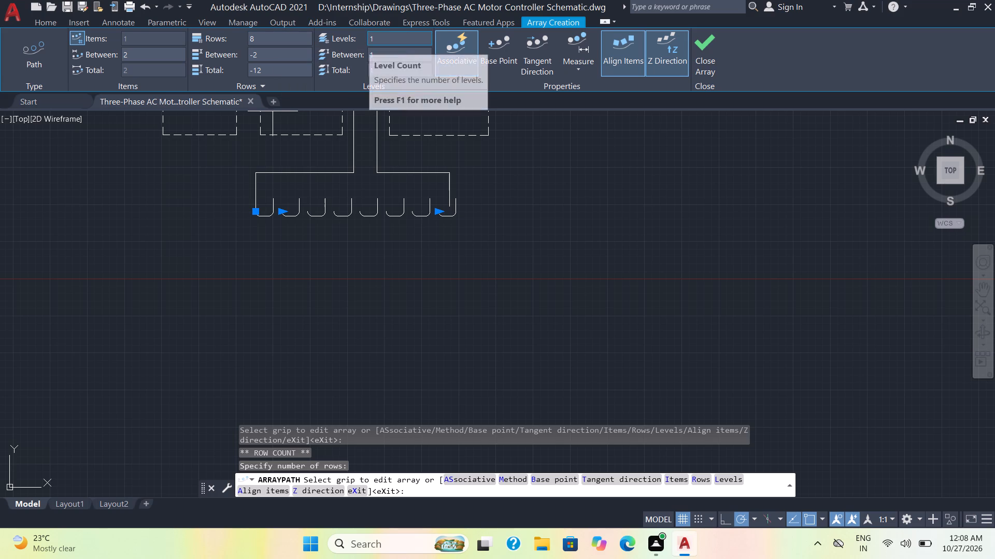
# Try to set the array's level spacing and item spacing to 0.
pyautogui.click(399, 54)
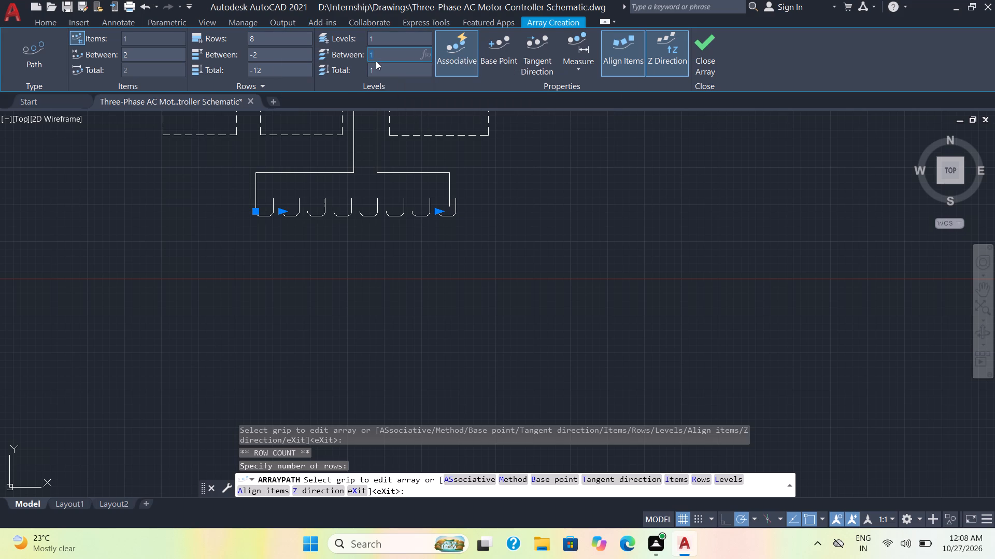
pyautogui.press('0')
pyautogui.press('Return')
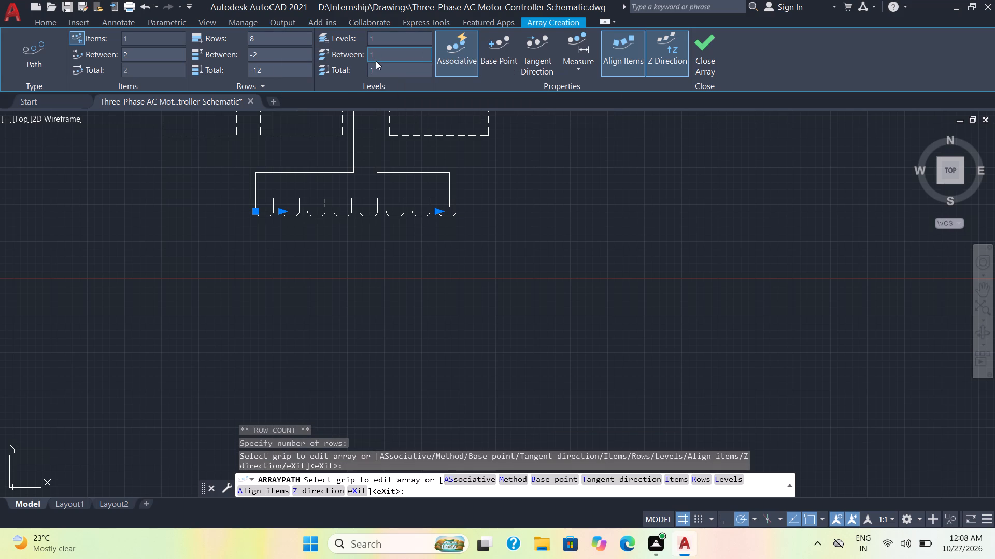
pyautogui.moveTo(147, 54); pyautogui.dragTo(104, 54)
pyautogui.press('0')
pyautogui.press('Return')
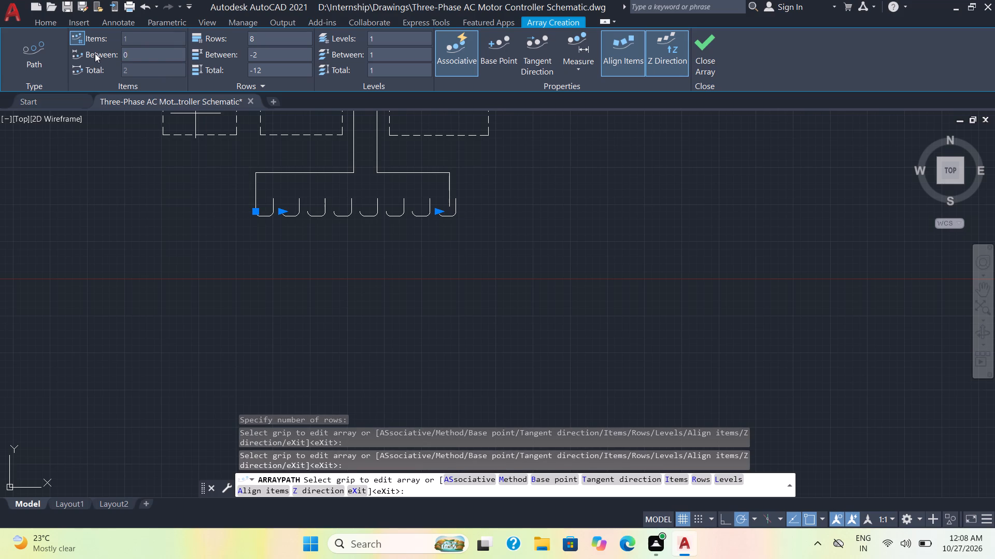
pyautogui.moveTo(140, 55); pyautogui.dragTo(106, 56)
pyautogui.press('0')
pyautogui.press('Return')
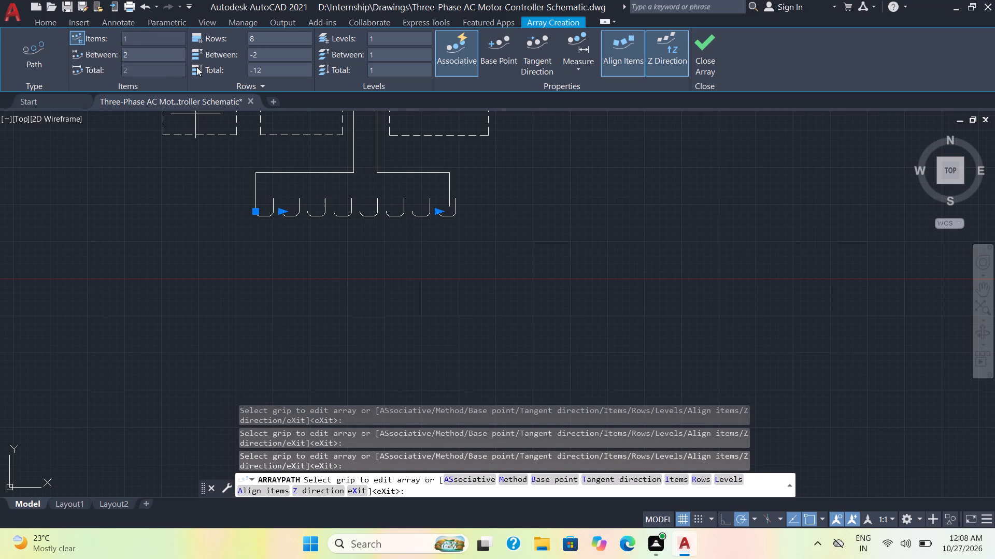
# Reduce the array's row spacing to about 1 unit so the second U starts on the first U's free side.
pyautogui.scroll(1, 308, 233)
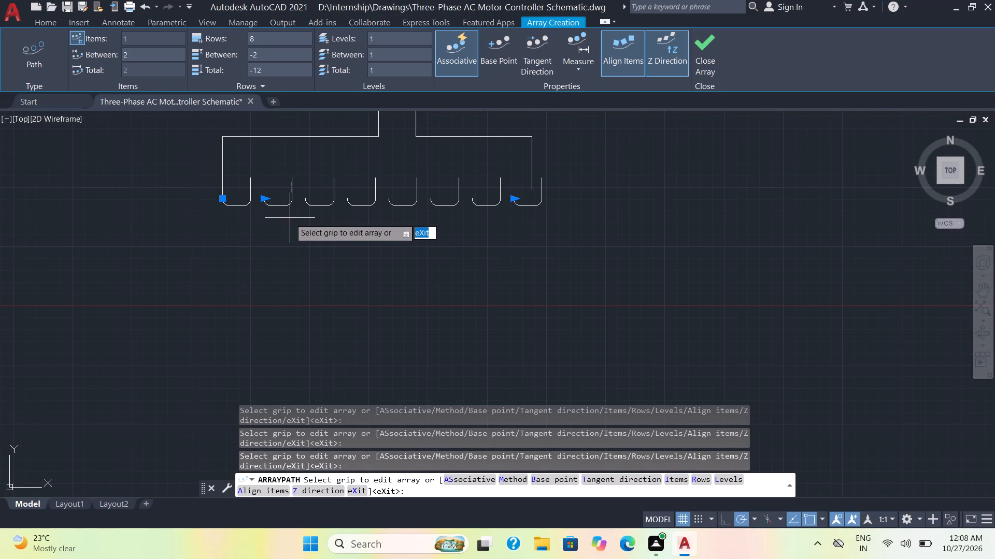
pyautogui.scroll(1, 289, 217)
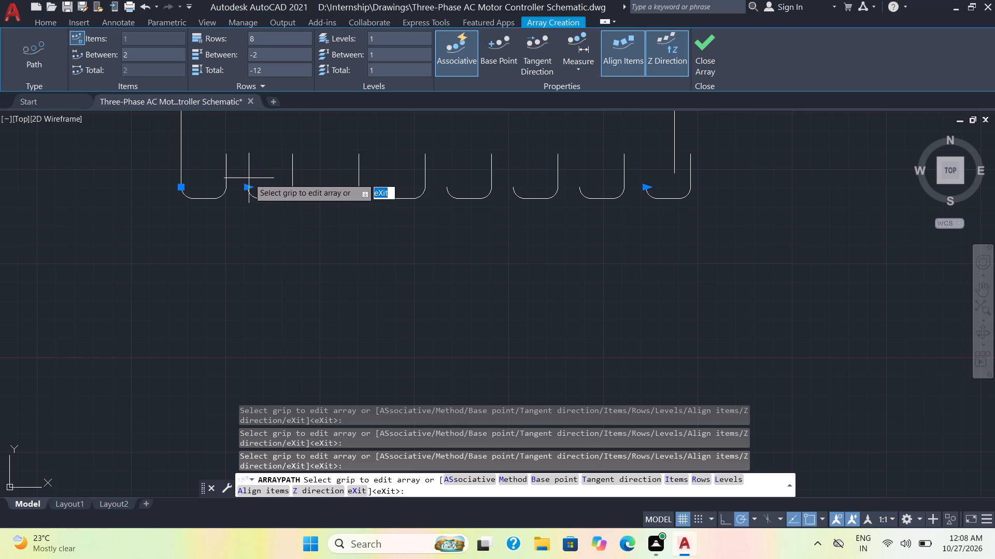
pyautogui.click(246, 189)
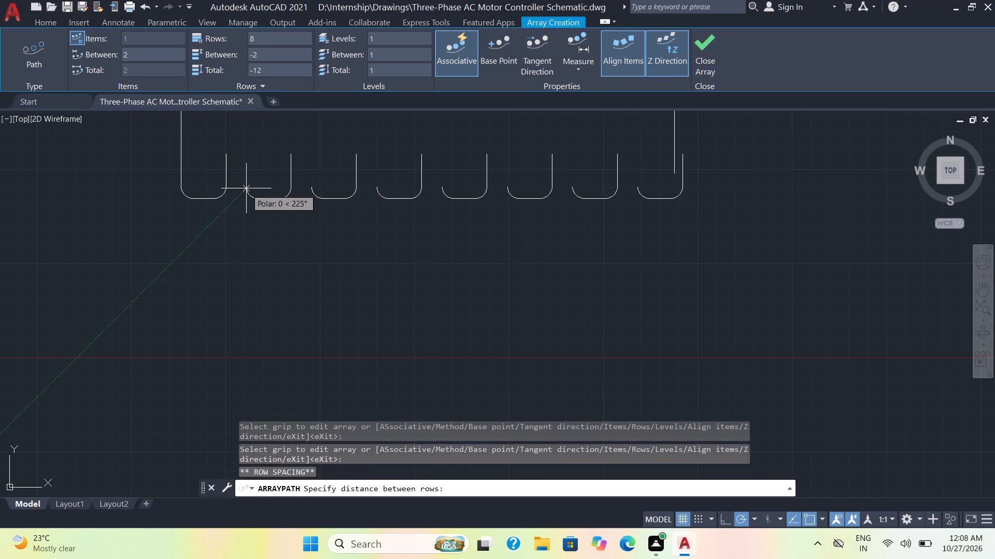
pyautogui.scroll(2, 226, 189)
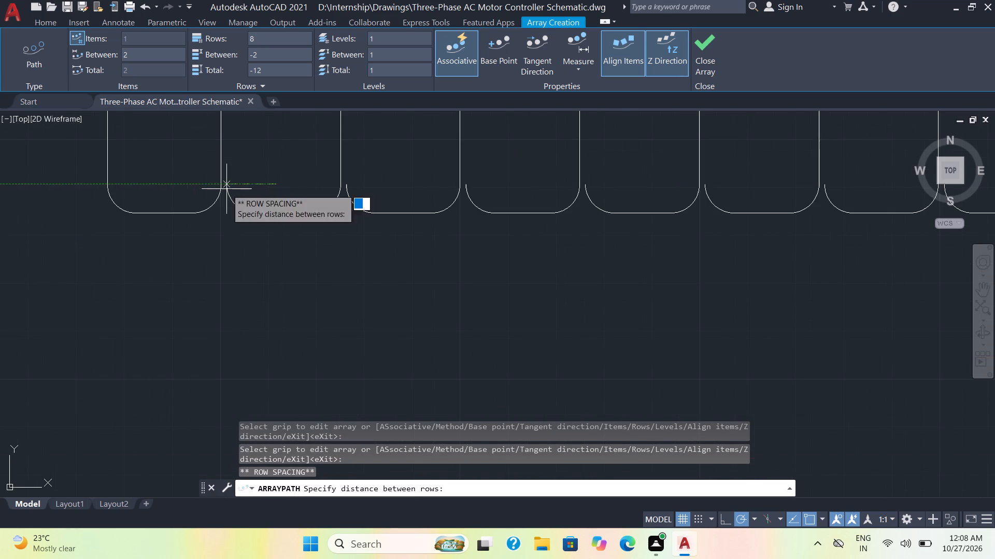
pyautogui.scroll(2, 221, 188)
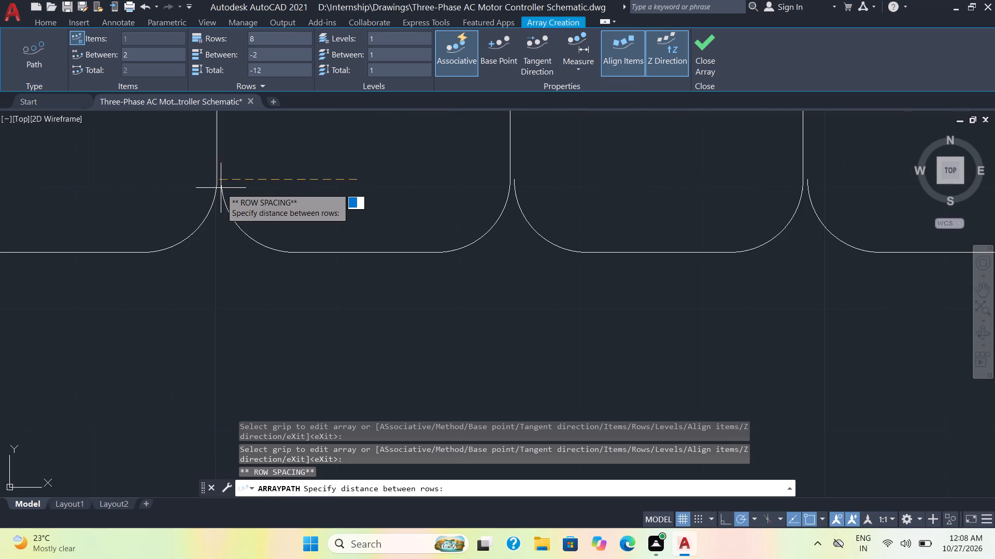
pyautogui.click(217, 187)
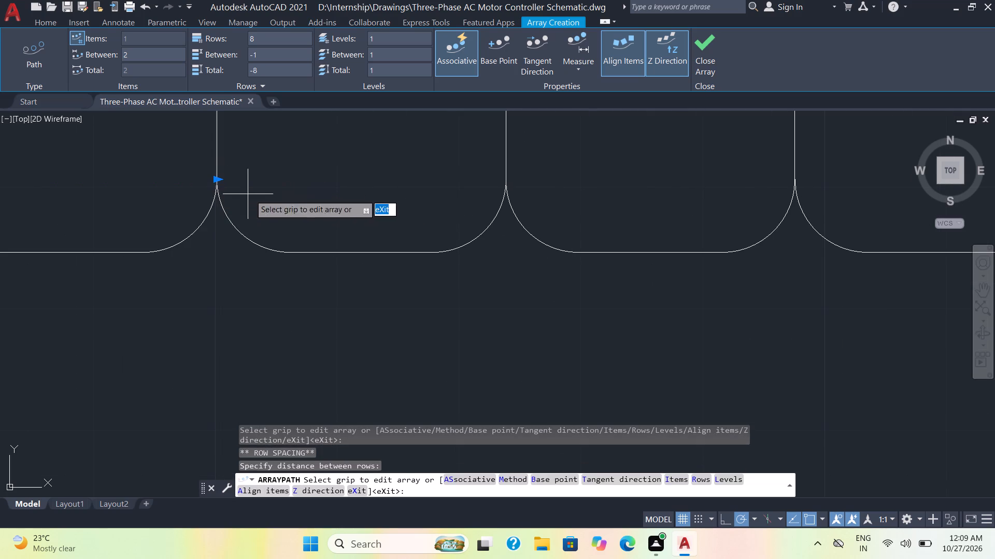
# Set the array's row count to 10.
pyautogui.scroll(-4, 318, 210)
pyautogui.scroll(-1, 453, 252)
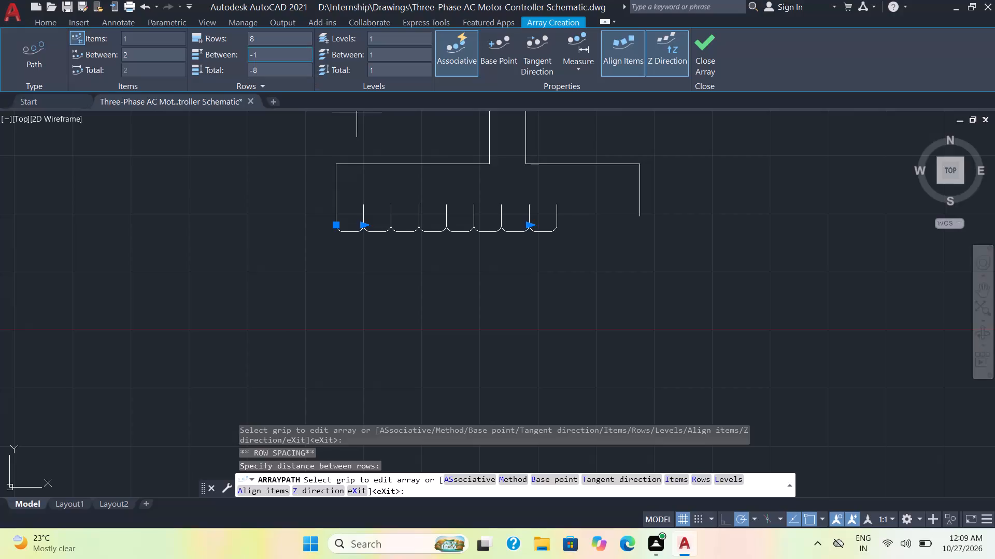
pyautogui.moveTo(259, 38); pyautogui.dragTo(234, 36)
pyautogui.press('1')
pyautogui.press('0')
pyautogui.press('Return')
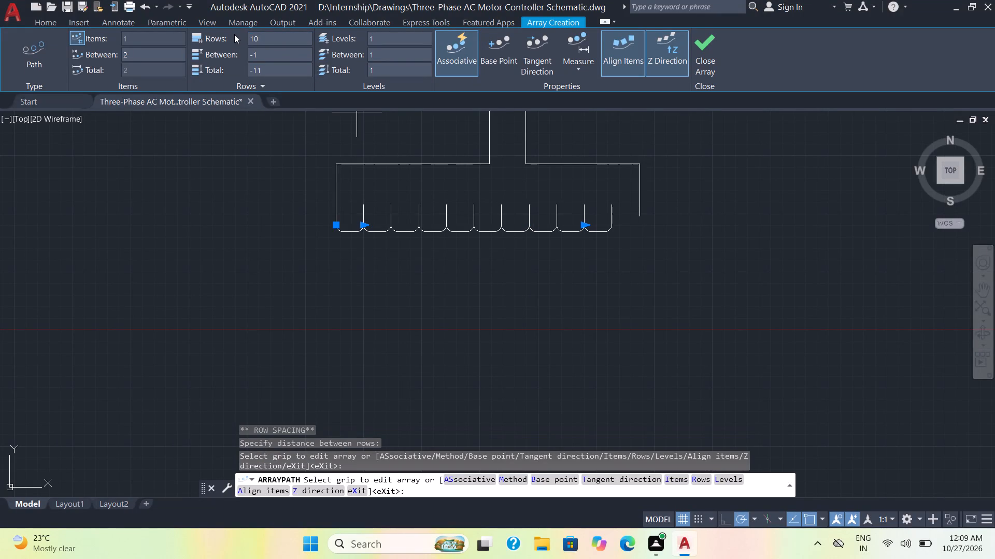
# Set the array's row count to 11 so the winding reaches the motor-side branch, and finish the array.
pyautogui.click(265, 36)
pyautogui.write('11')
pyautogui.press('Return')
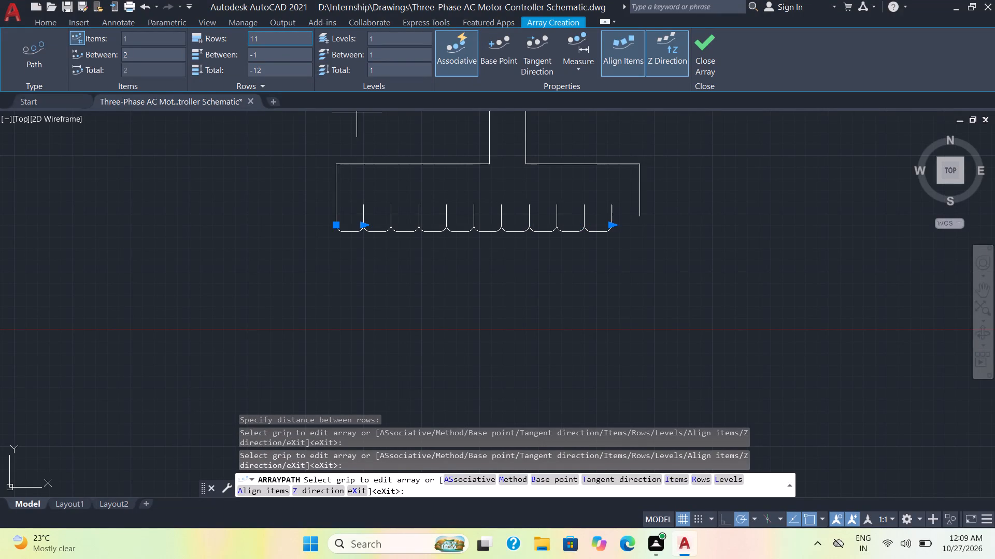
pyautogui.click(265, 40)
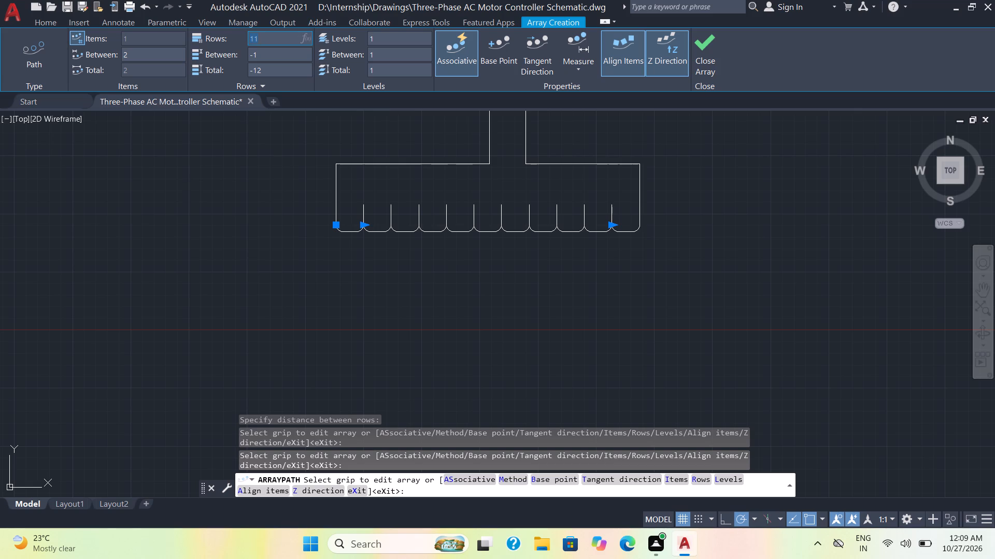
pyautogui.click(703, 56)
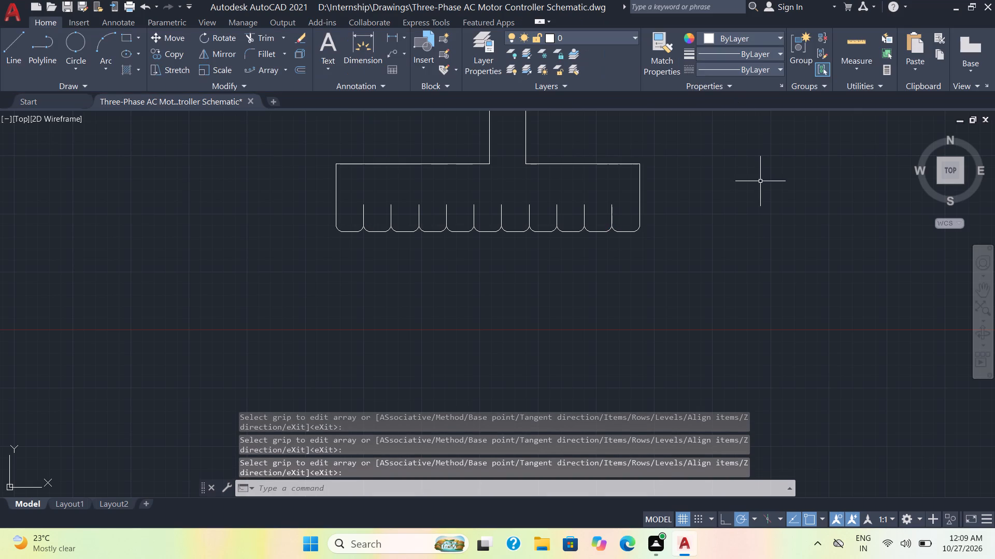
# Explode the winding array between the control circuit's two branches into separate lines and arcs.
pyautogui.scroll(-2, 753, 221)
pyautogui.scroll(2, 693, 292)
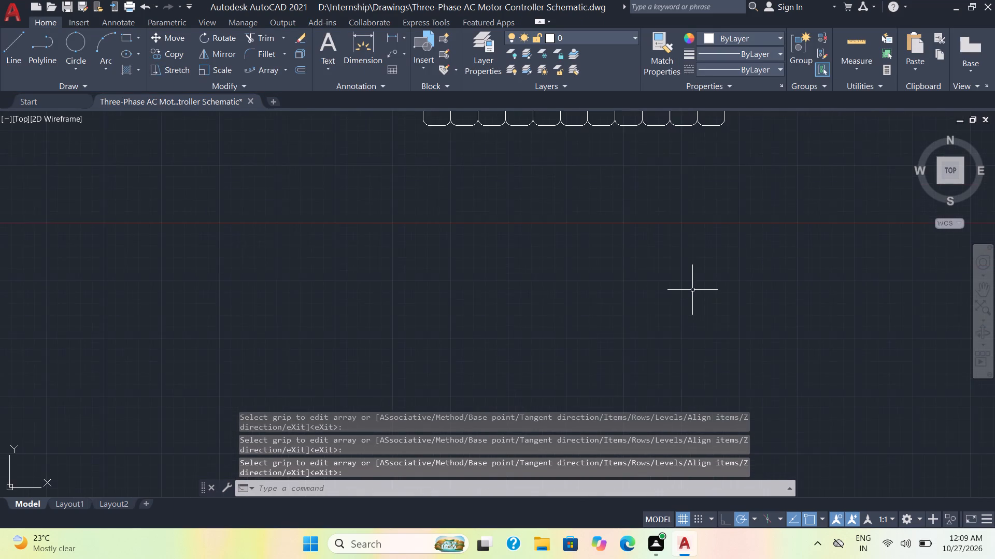
pyautogui.scroll(1, 692, 290)
pyautogui.scroll(-3, 687, 198)
pyautogui.moveTo(685, 196); pyautogui.dragTo(572, 328, button='middle')
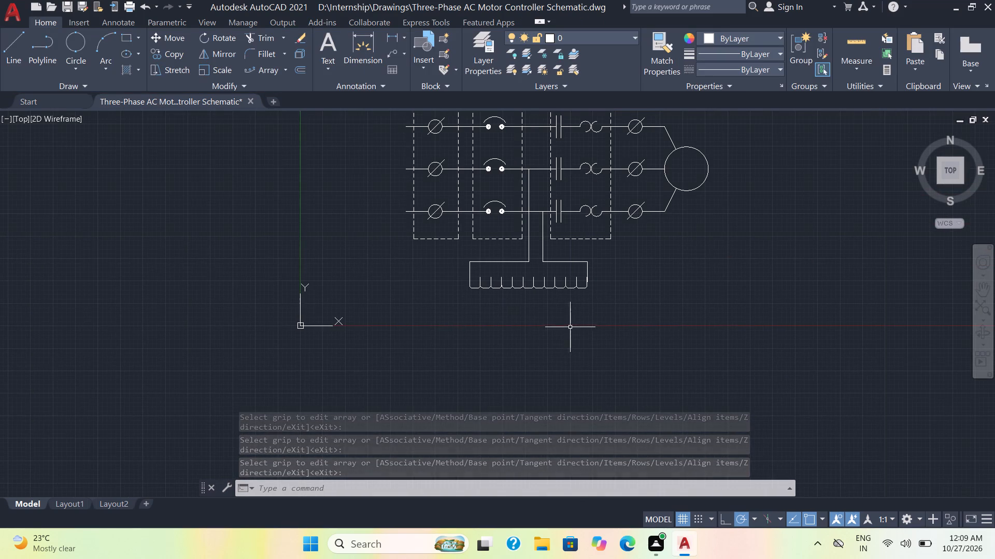
pyautogui.moveTo(667, 310); pyautogui.dragTo(655, 343, button='middle')
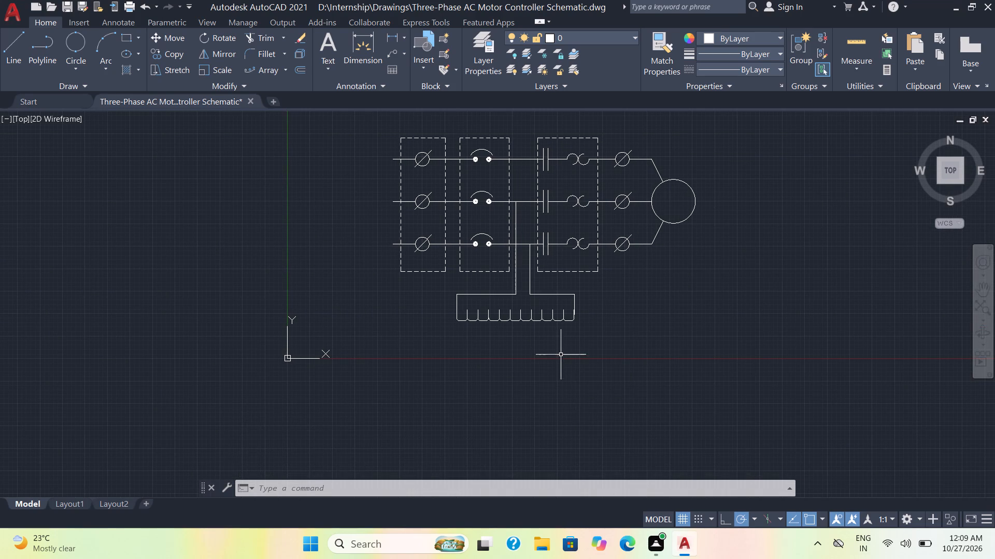
pyautogui.scroll(2, 561, 355)
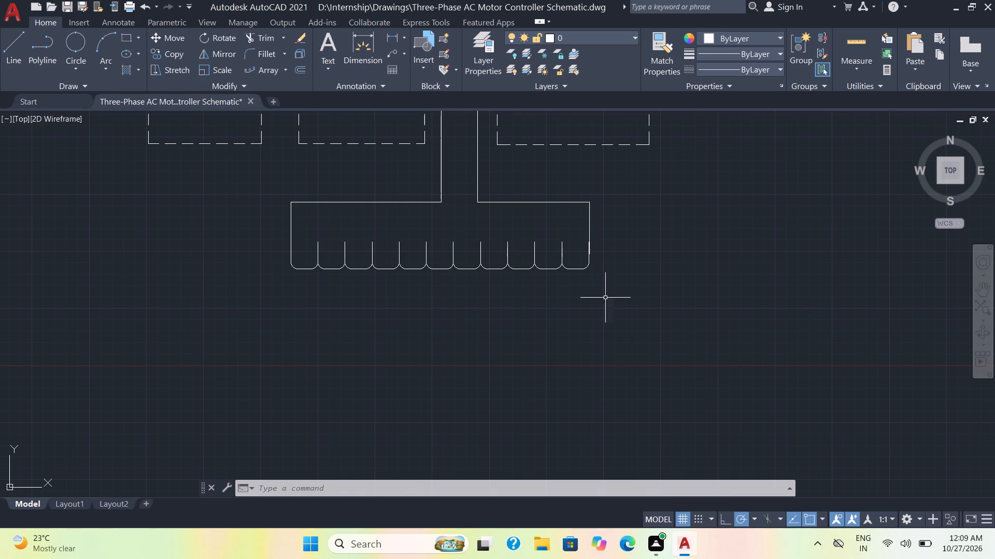
pyautogui.click(638, 301)
pyautogui.click(276, 232)
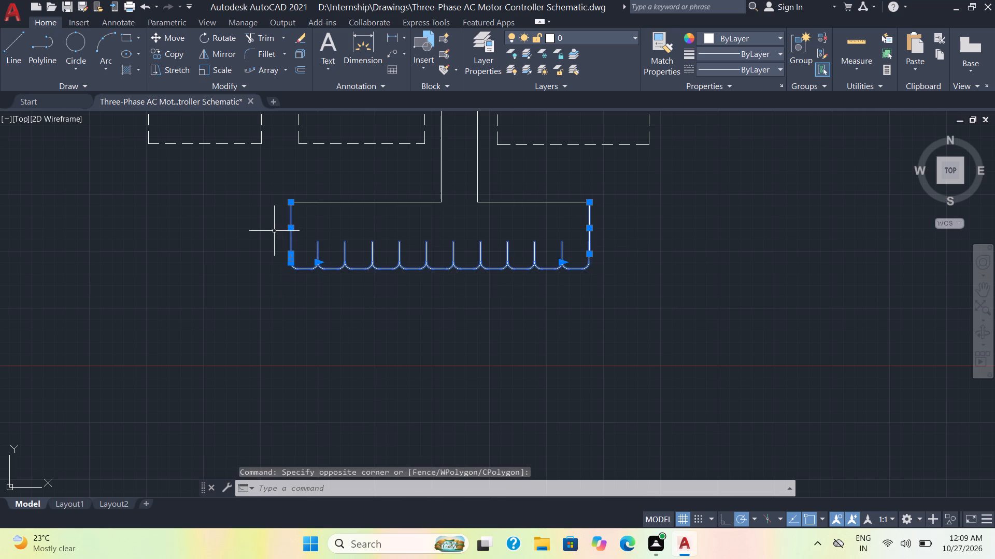
pyautogui.press('x')
pyautogui.press('Return')
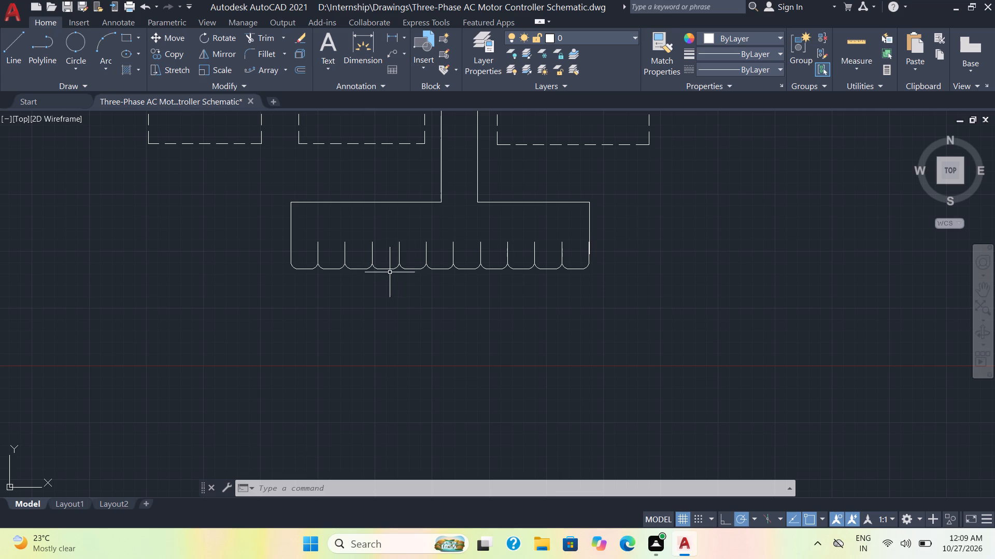
# Copy the seven middle U loops of the winding about 3 units straight down.
pyautogui.click(520, 286)
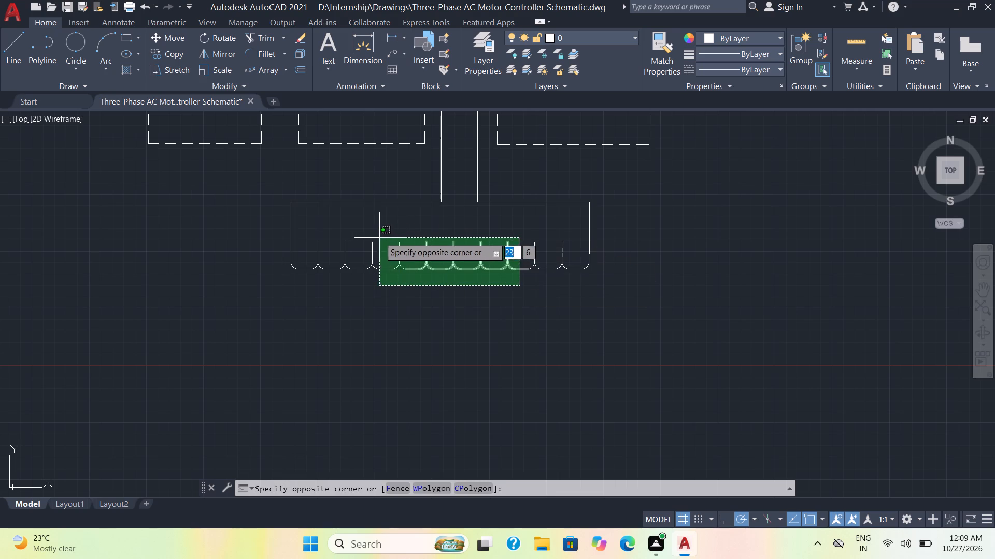
pyautogui.click(364, 236)
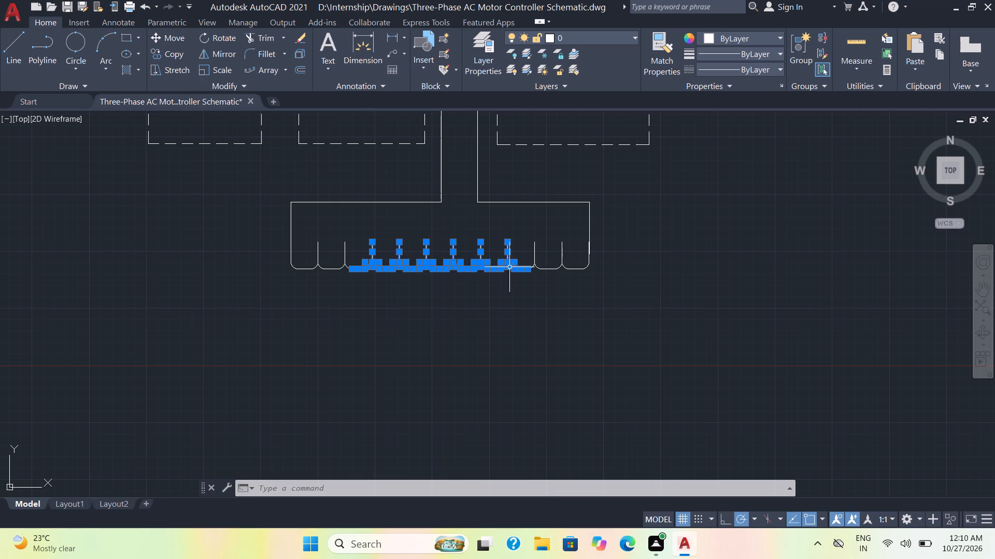
pyautogui.scroll(1, 497, 273)
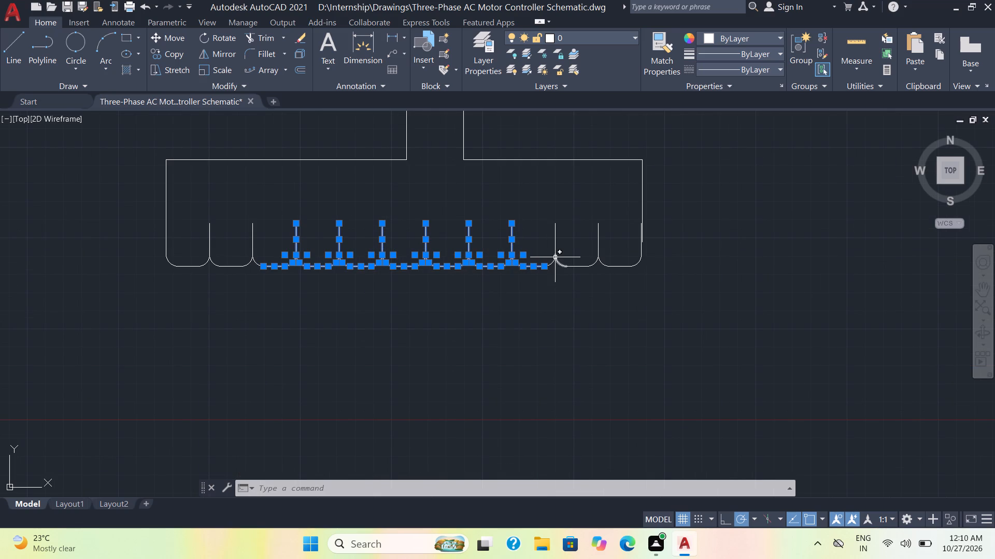
pyautogui.scroll(1, 555, 257)
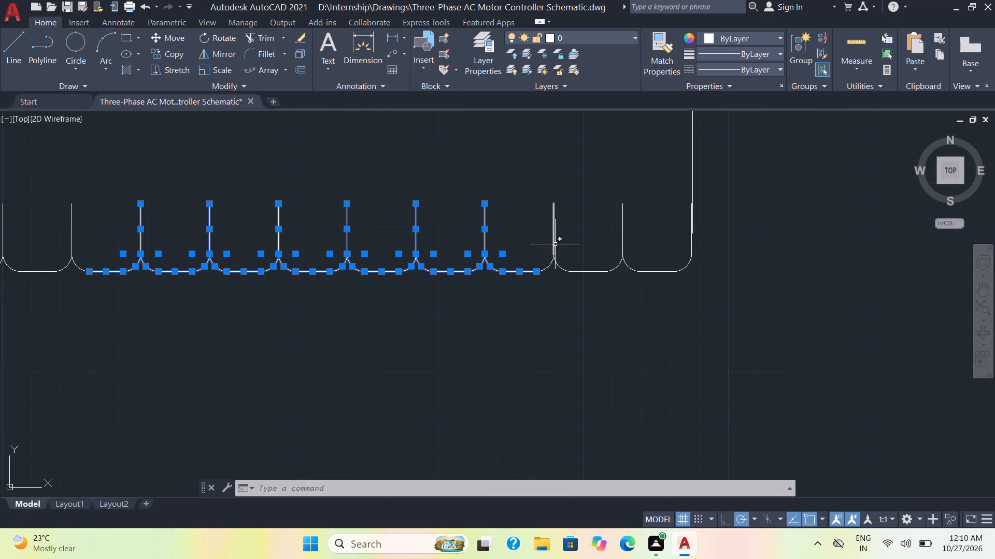
pyautogui.click(555, 244)
pyautogui.click(550, 260)
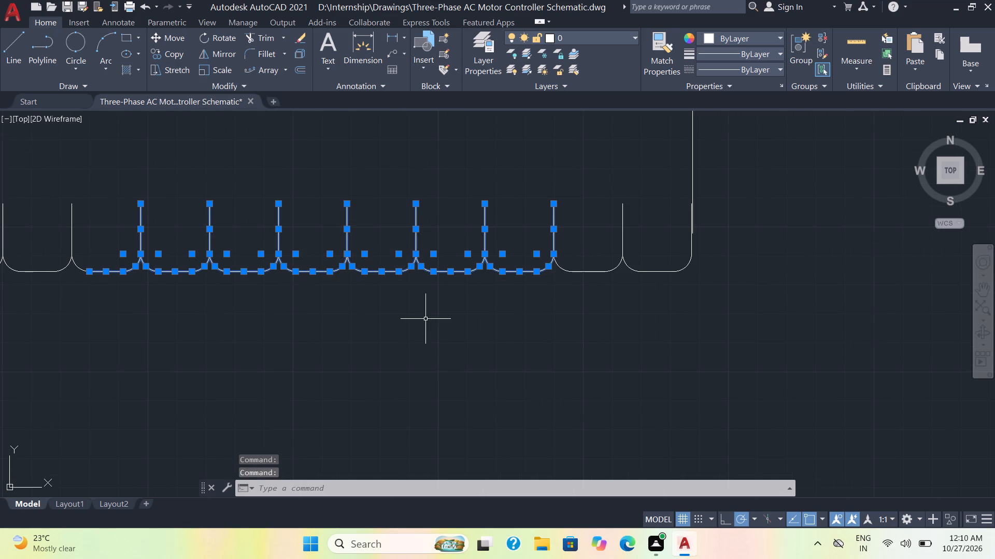
pyautogui.scroll(-1, 425, 319)
pyautogui.moveTo(387, 335); pyautogui.dragTo(459, 283, button='middle')
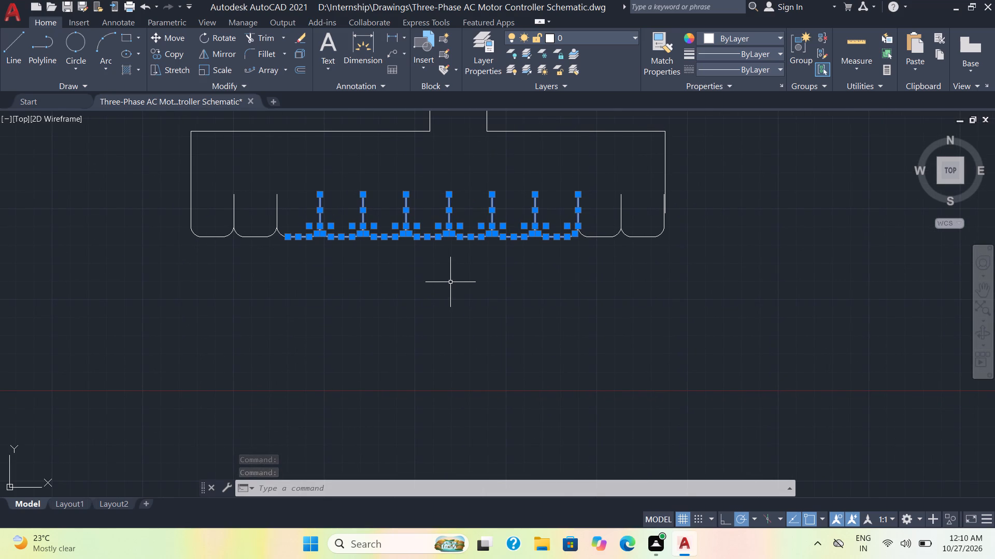
pyautogui.click(275, 219)
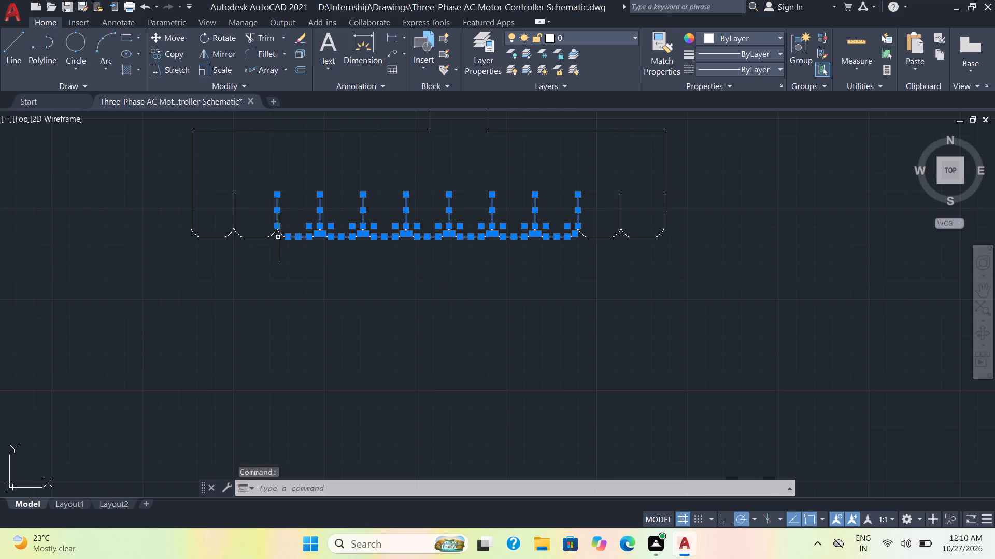
pyautogui.click(280, 234)
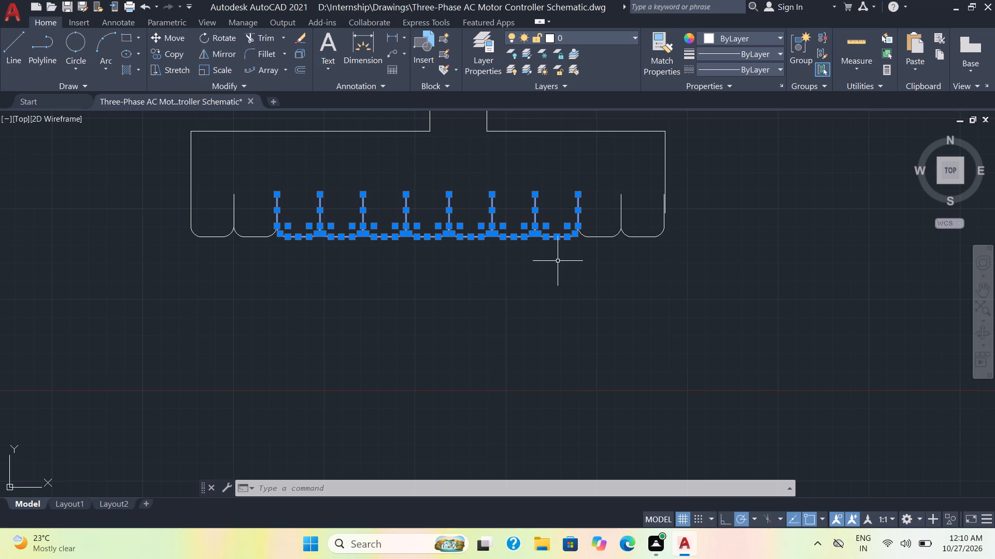
pyautogui.press('c')
pyautogui.press('o')
pyautogui.press('Return')
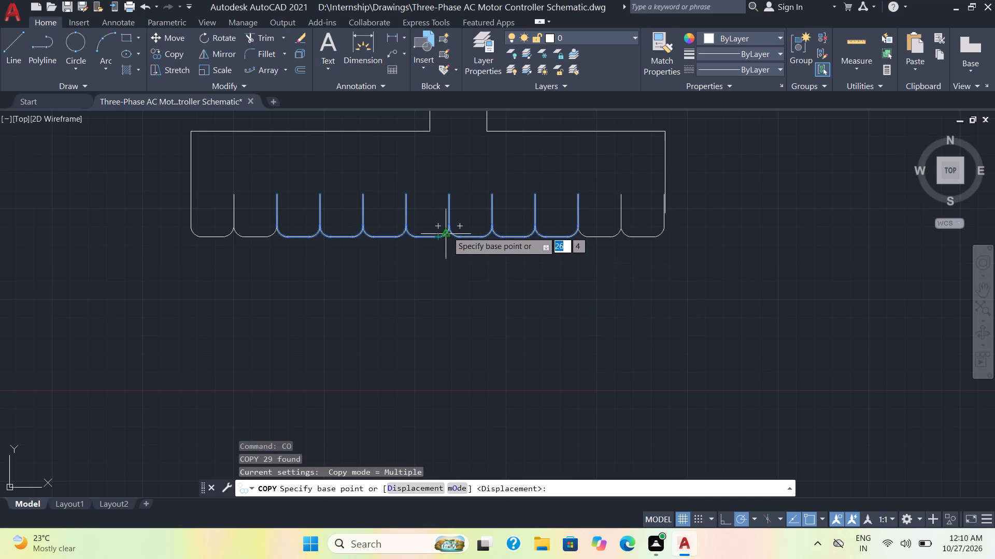
pyautogui.click(451, 229)
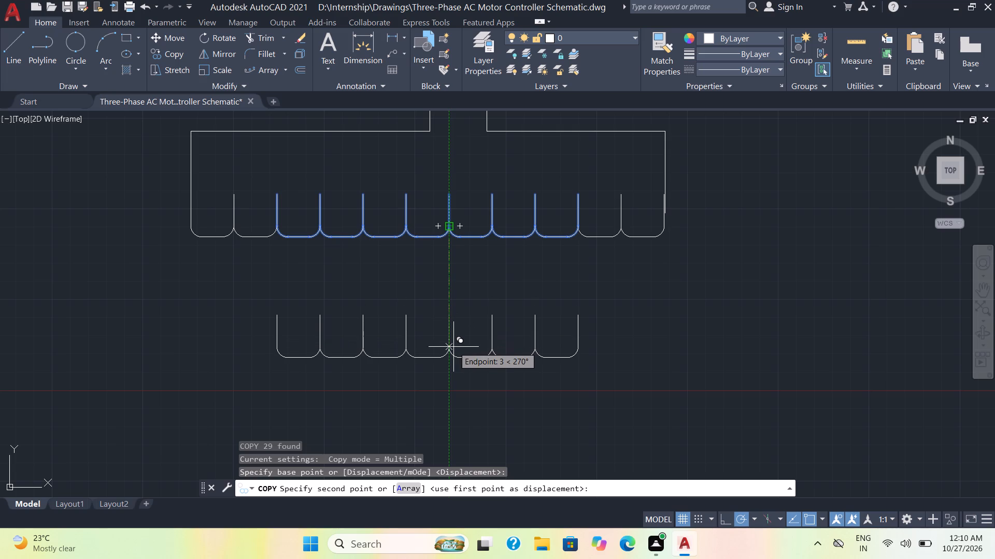
pyautogui.click(453, 346)
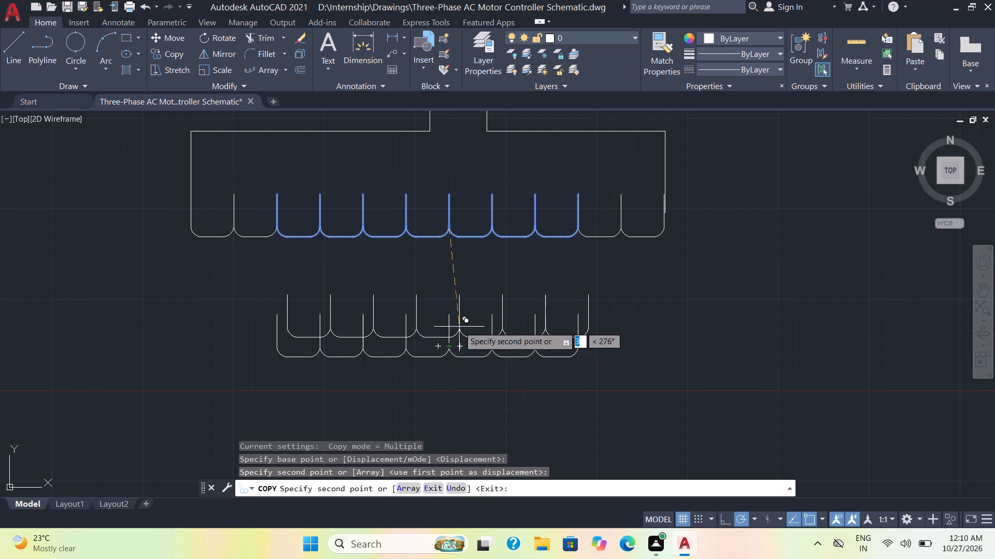
pyautogui.press('Escape')
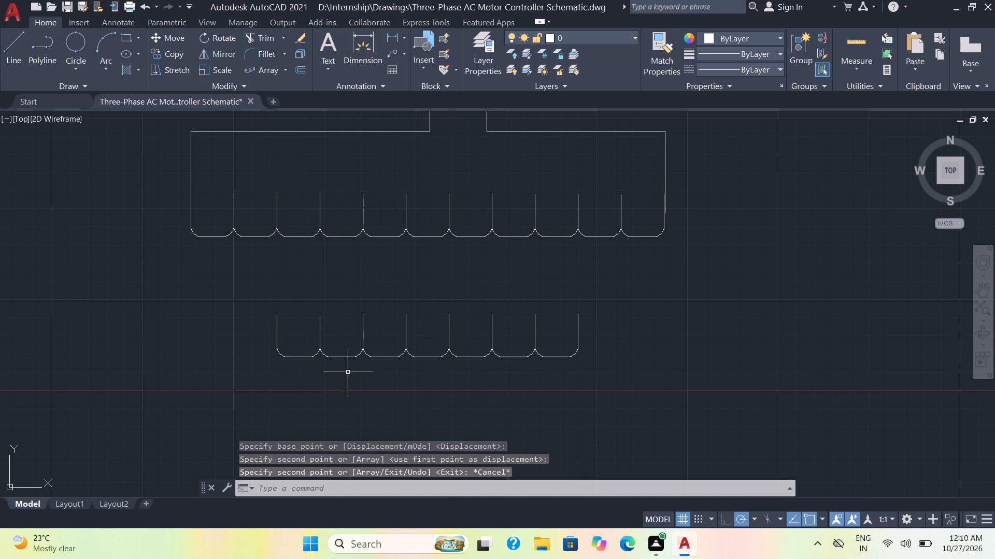
# Delete the supply-side end U from the copied row, keeping the line it shares with its neighbour.
pyautogui.click(319, 373)
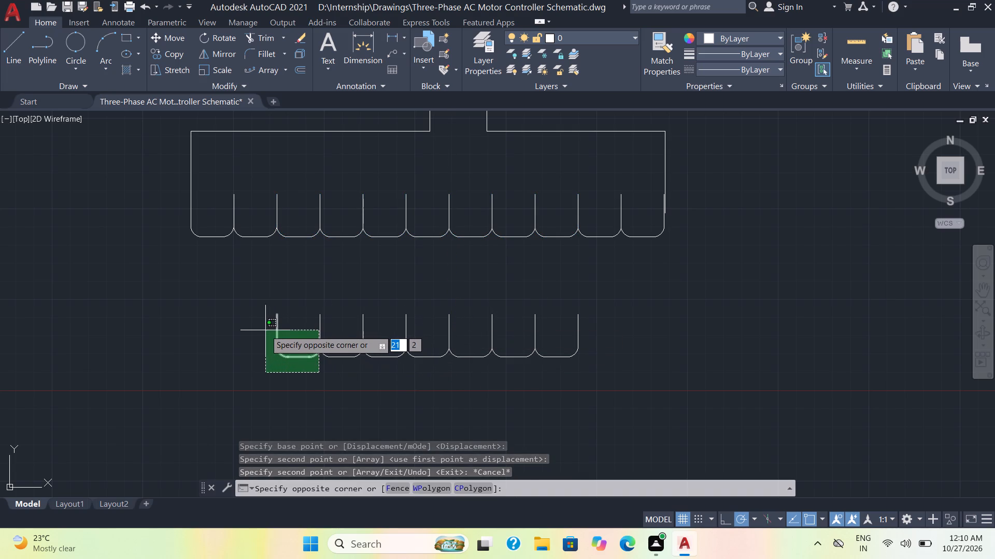
pyautogui.click(265, 337)
pyautogui.press('Delete')
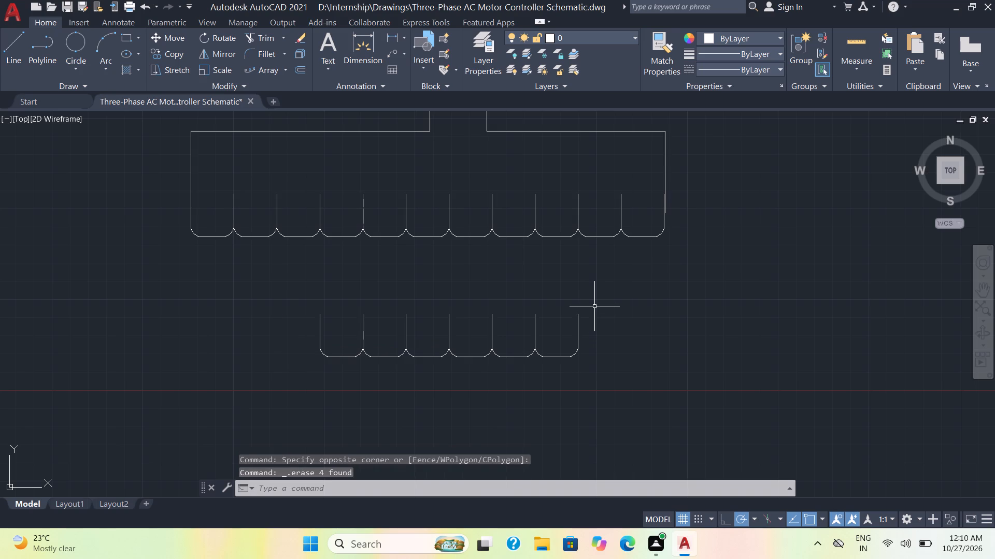
# Rotate the six remaining copied loops 180° about the arc end at a middle loop junction.
pyautogui.click(610, 377)
pyautogui.click(274, 303)
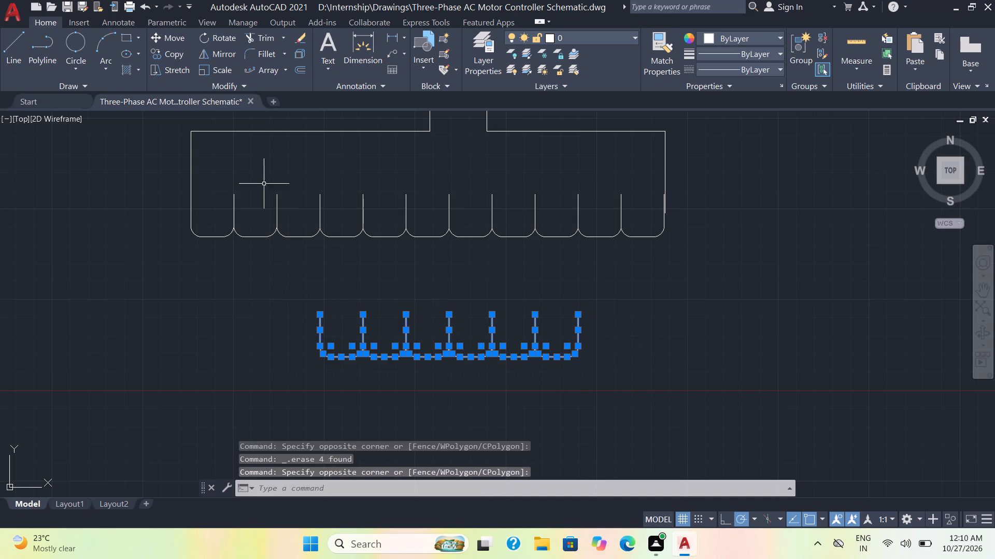
pyautogui.click(221, 39)
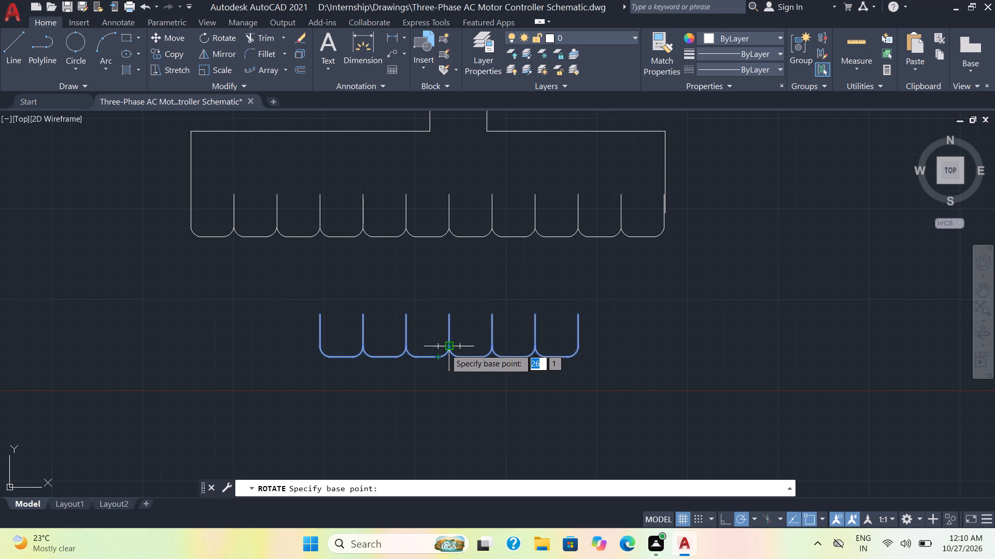
pyautogui.click(450, 350)
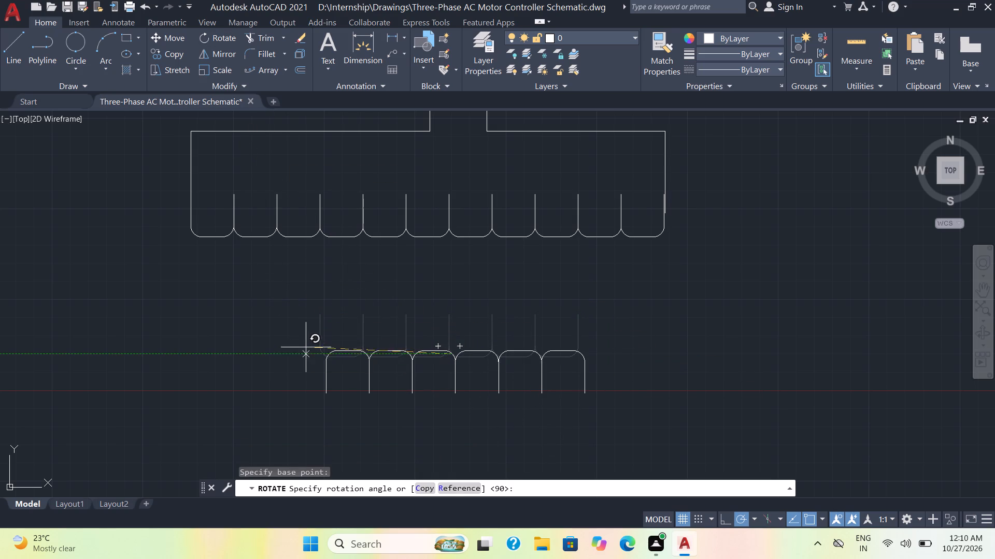
pyautogui.click(303, 350)
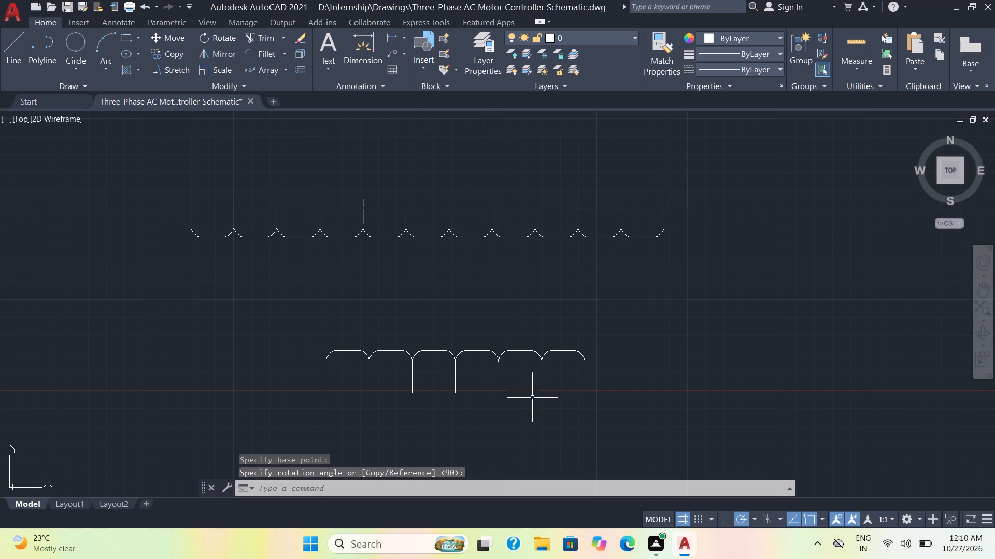
# Join the lines and arcs of the inverted six-loop row into polylines.
pyautogui.click(600, 392)
pyautogui.click(283, 332)
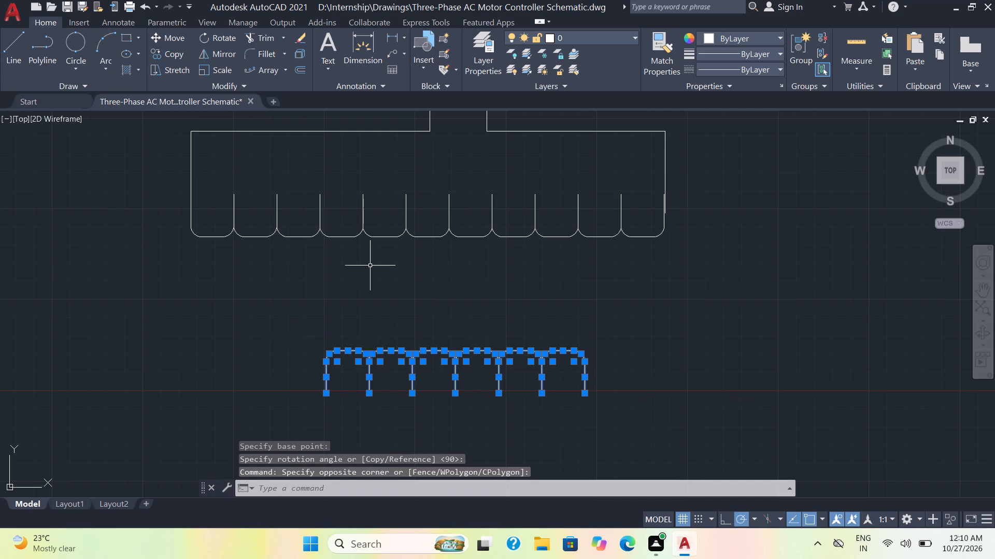
pyautogui.press('j')
pyautogui.press('Return')
# Join the lines and arcs of the original winding row between the two branches into polylines.
pyautogui.click(649, 279)
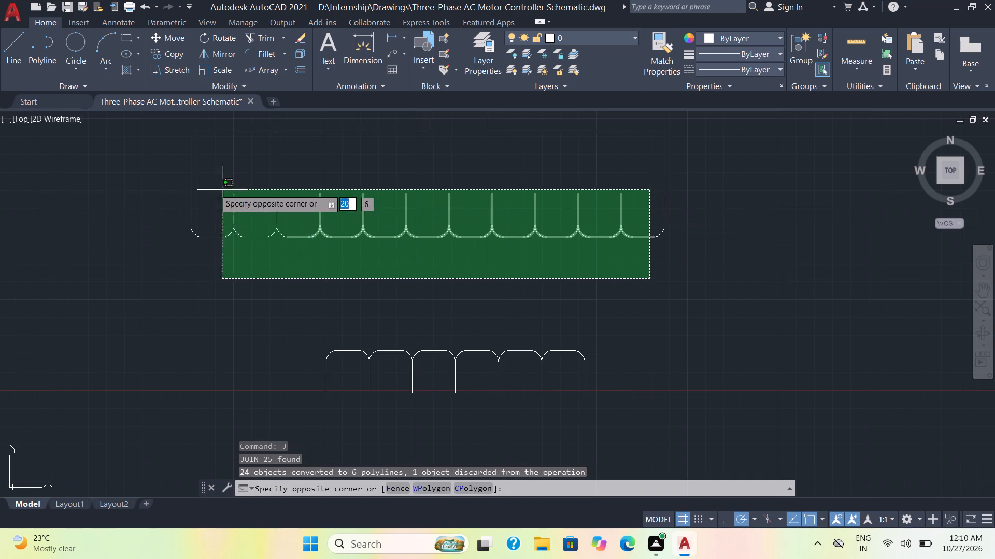
pyautogui.click(208, 187)
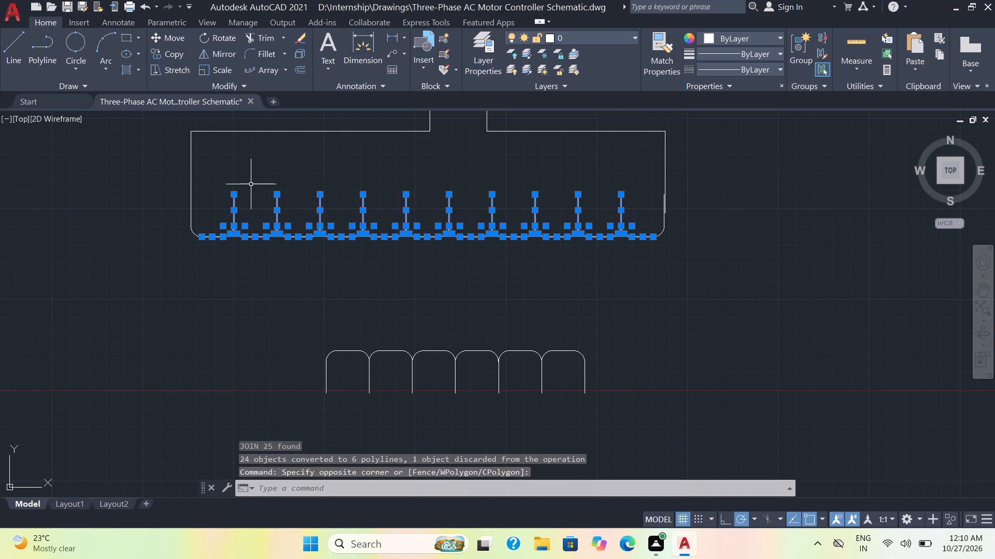
pyautogui.press('j')
pyautogui.press('Return')
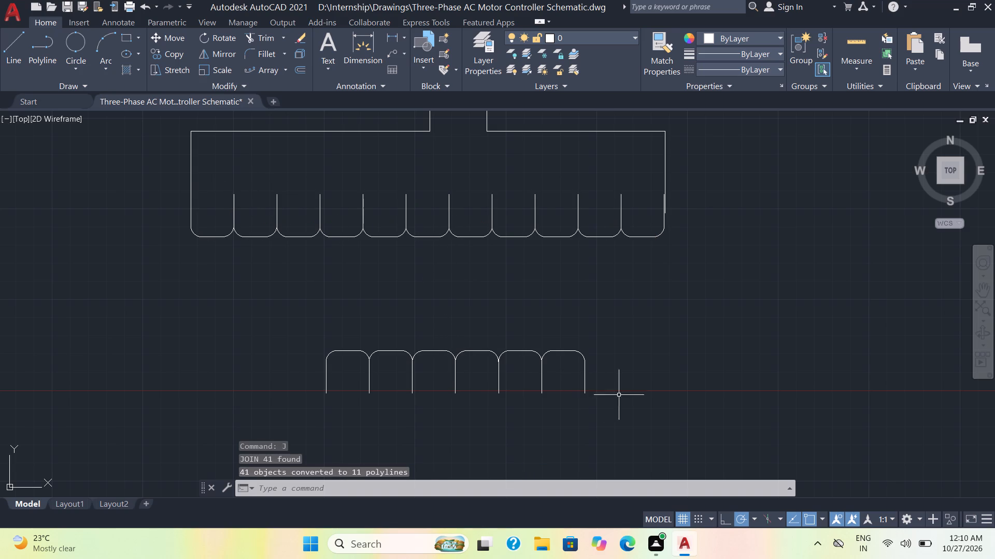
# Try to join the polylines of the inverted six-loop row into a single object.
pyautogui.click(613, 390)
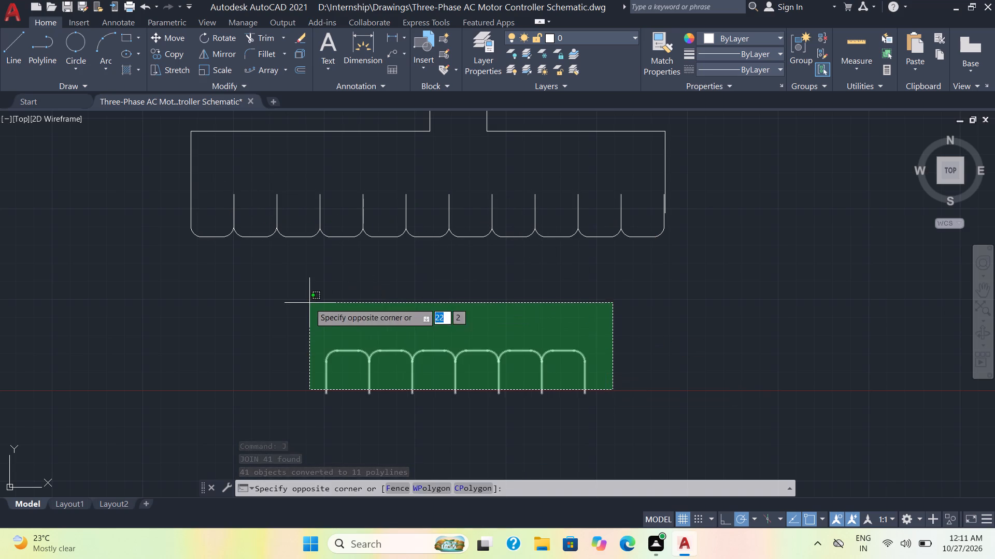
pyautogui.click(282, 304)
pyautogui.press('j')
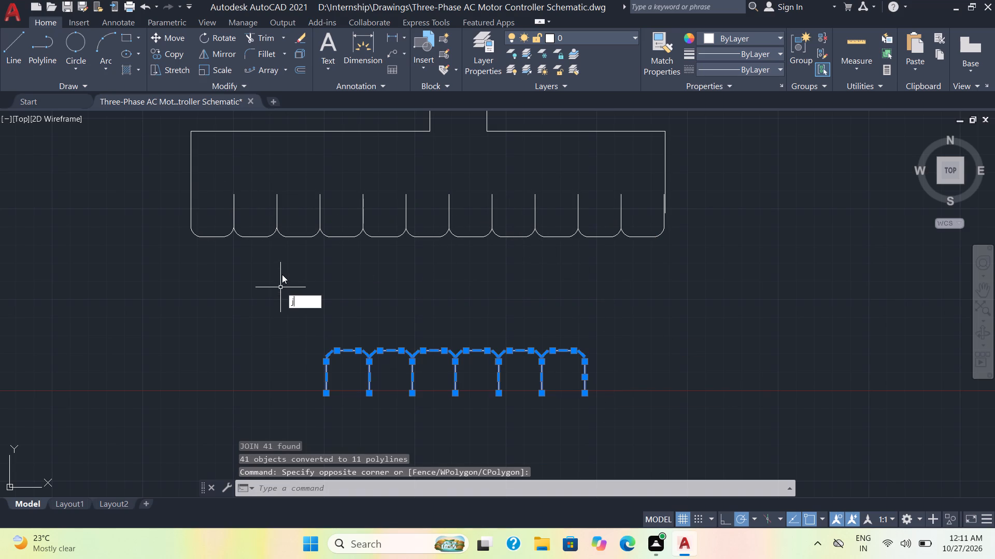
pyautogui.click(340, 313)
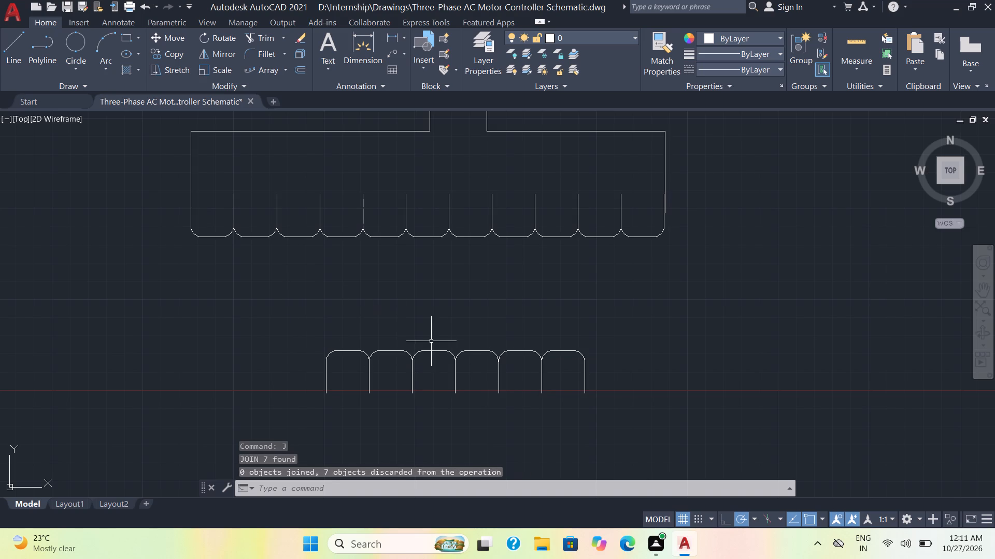
# Move the inverted six-loop row by its middle loop junction to sit vertically in line with the upper winding's central junction.
pyautogui.click(589, 389)
pyautogui.click(260, 322)
pyautogui.press('m')
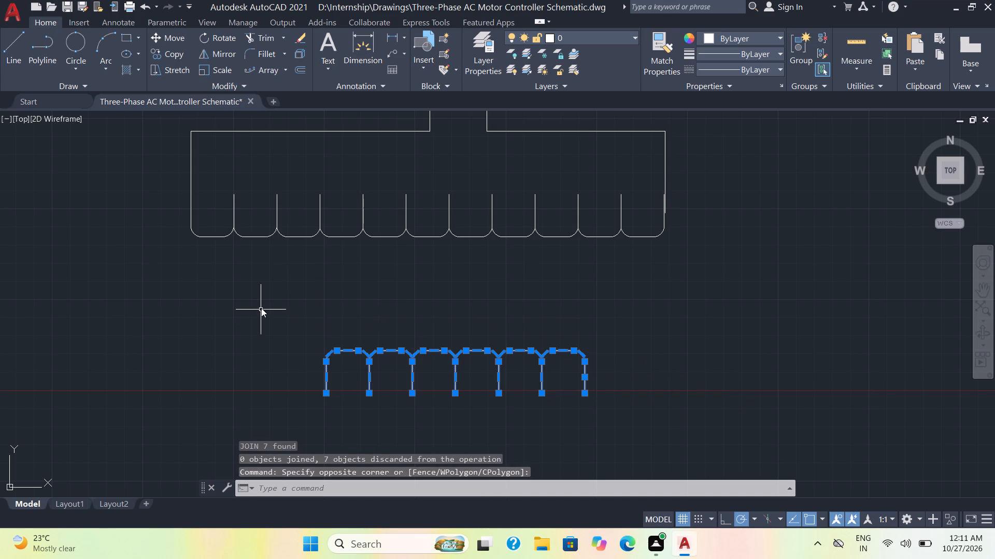
pyautogui.press('Return')
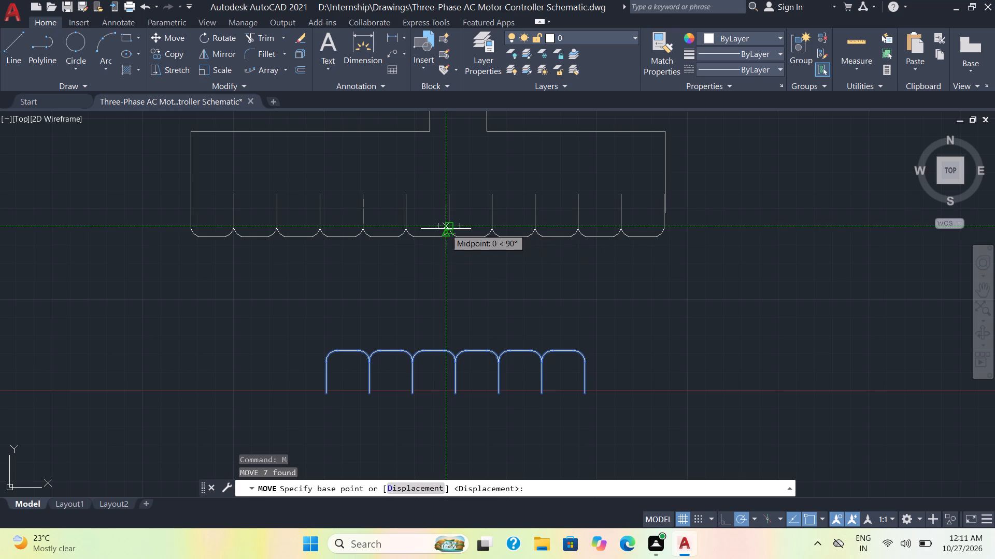
pyautogui.click(451, 361)
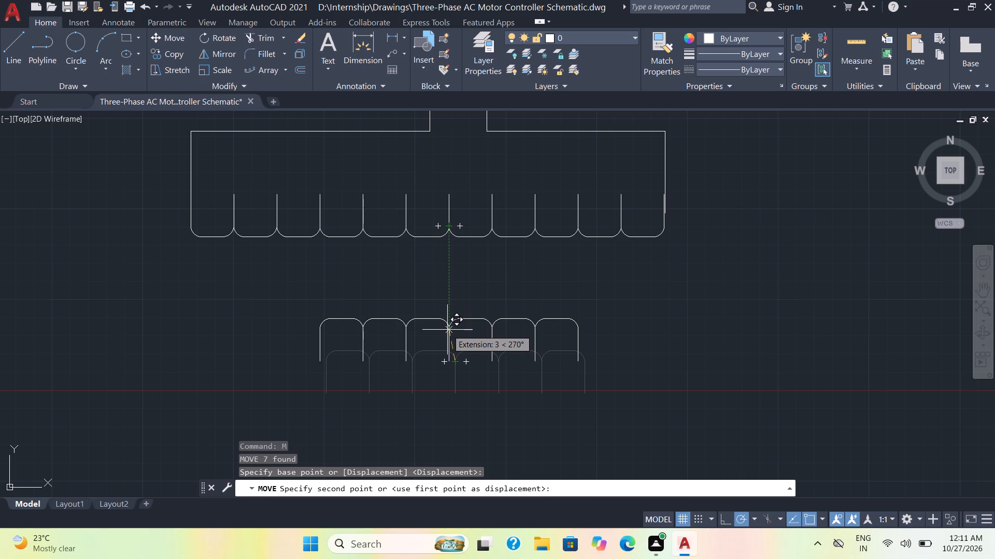
pyautogui.click(447, 330)
# Save the drawing.
pyautogui.scroll(-2, 662, 329)
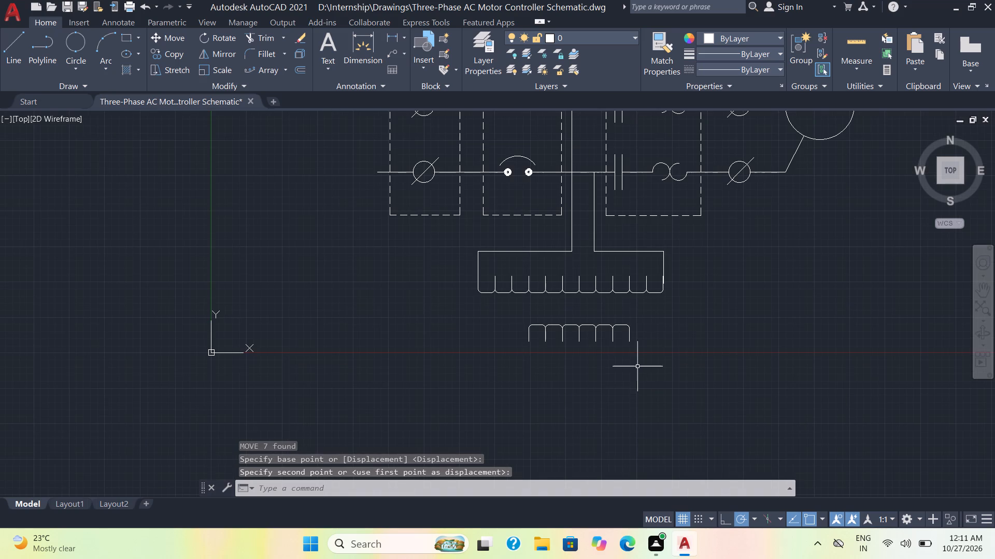
pyautogui.hotkey('ctrl', 's')
# Move the entire schematic up and to the right, farther away from the drawing origin.
pyautogui.scroll(-2, 663, 351)
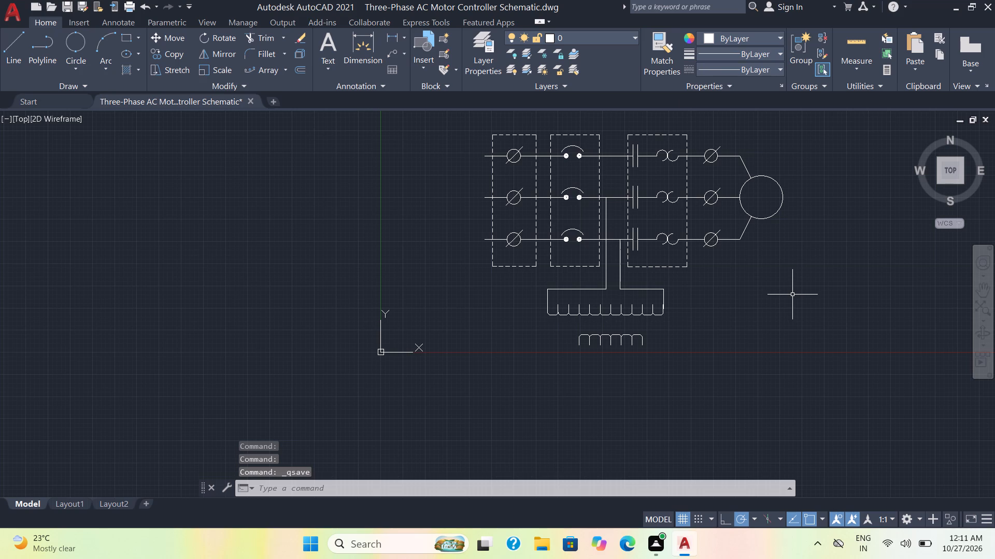
pyautogui.moveTo(789, 295); pyautogui.dragTo(642, 295, button='middle')
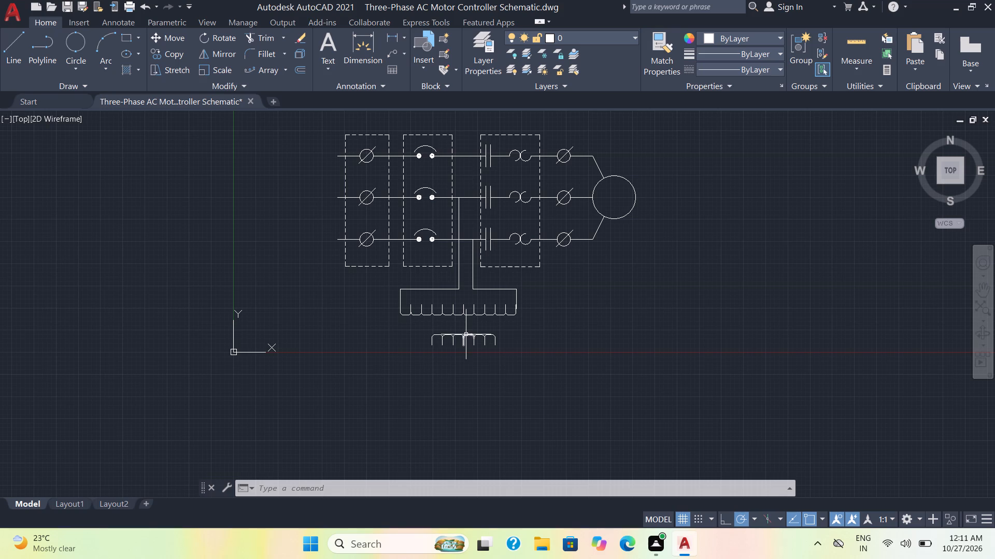
pyautogui.click(706, 406)
pyautogui.click(317, 116)
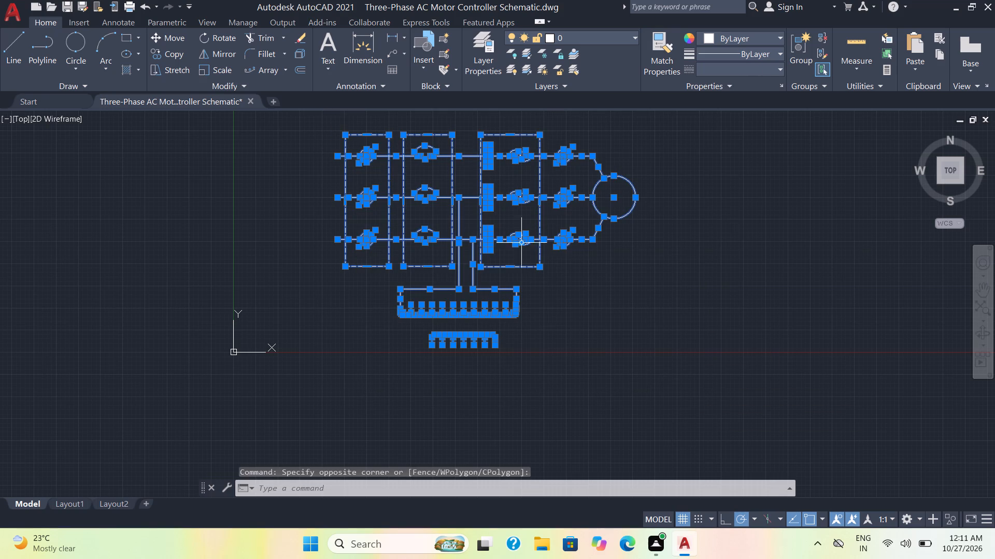
pyautogui.press('m')
pyautogui.press('Return')
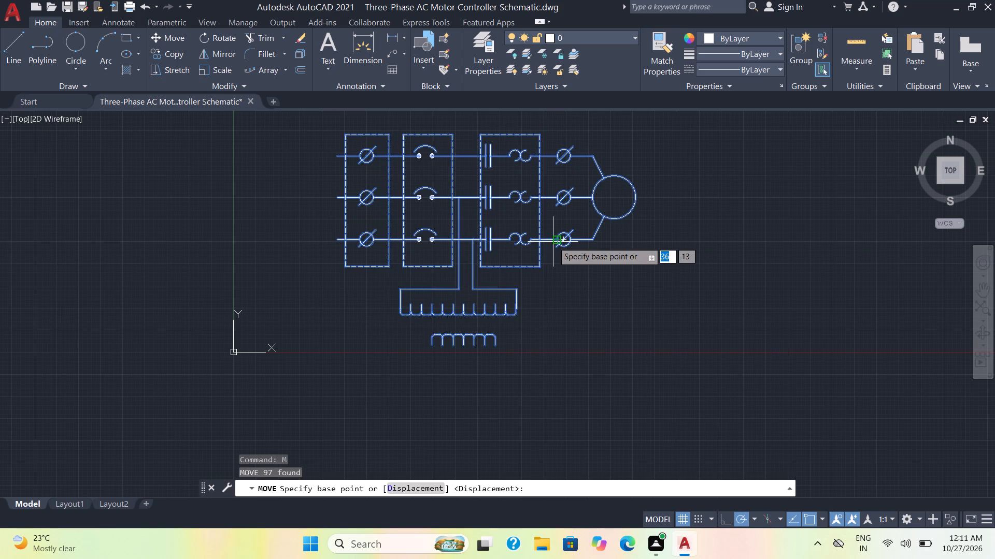
pyautogui.click(473, 236)
pyautogui.scroll(-1, 648, 212)
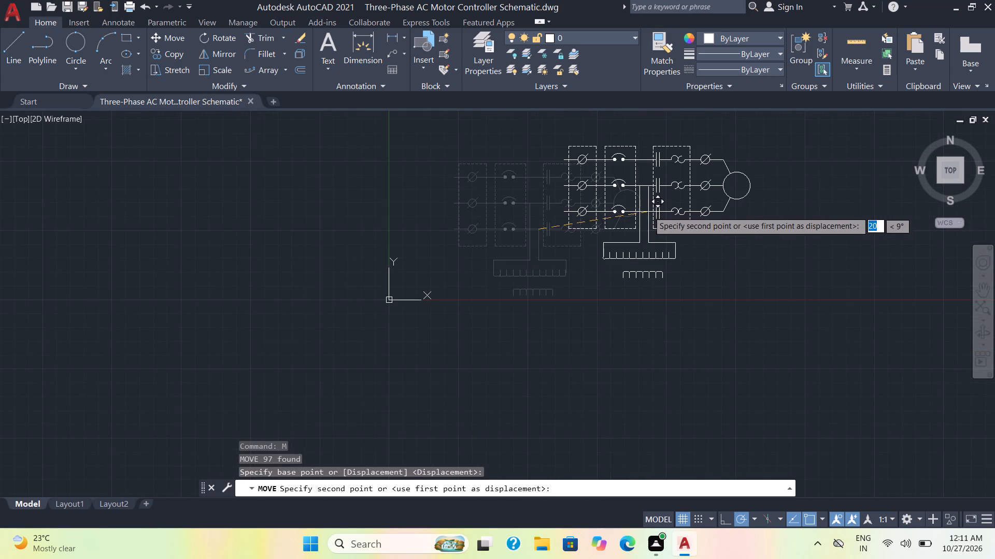
pyautogui.moveTo(648, 211); pyautogui.dragTo(380, 328, button='middle')
pyautogui.moveTo(500, 190); pyautogui.dragTo(473, 218, button='middle')
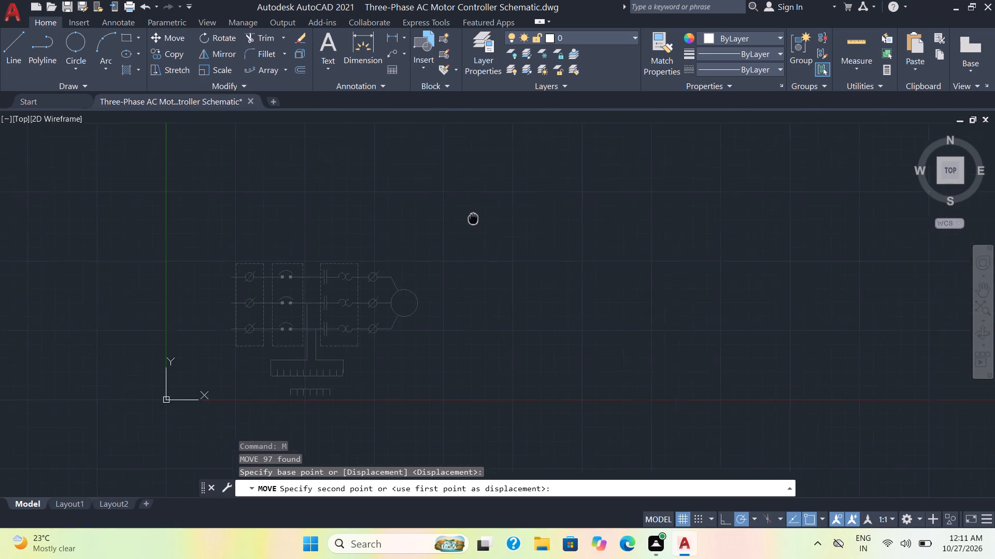
pyautogui.moveTo(473, 218); pyautogui.dragTo(377, 253, button='middle')
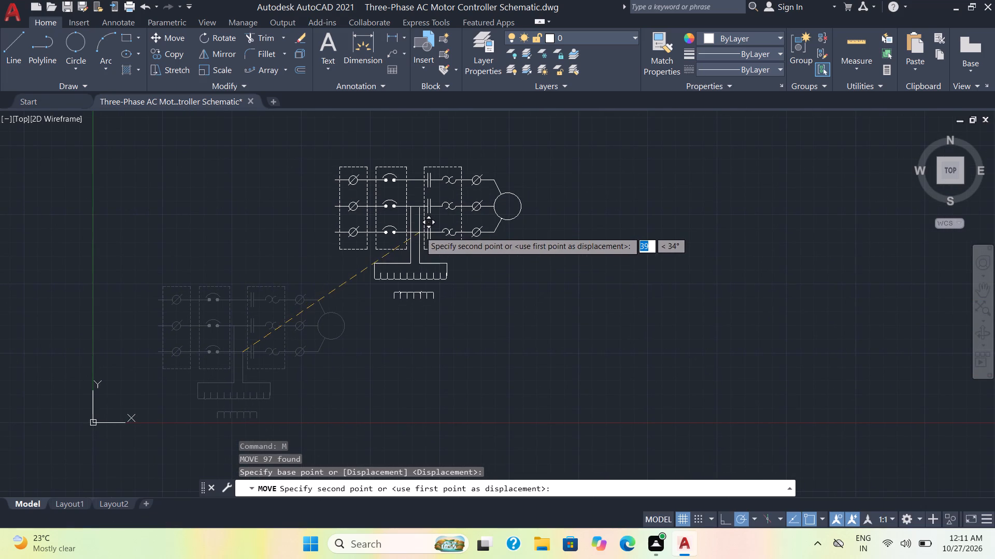
pyautogui.click(427, 213)
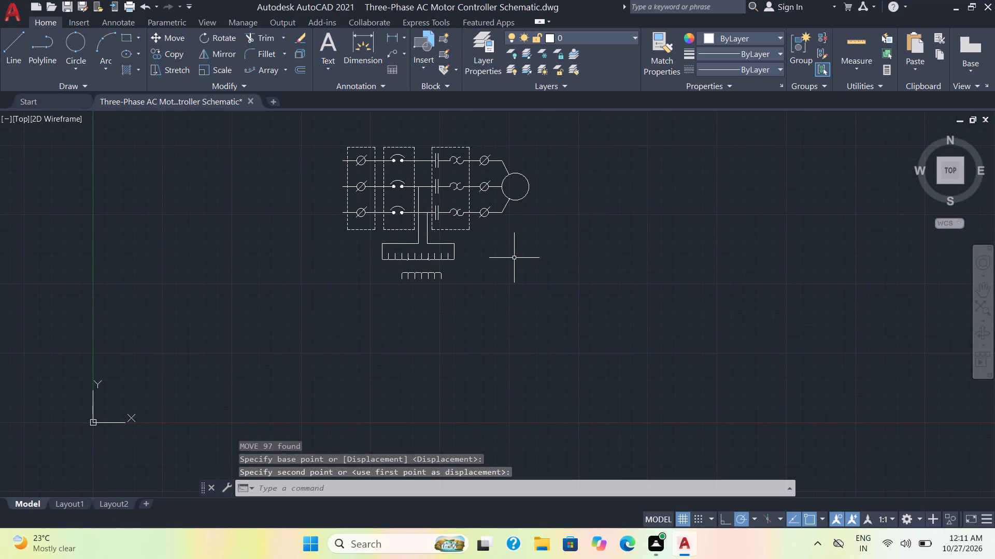
# Move the inverted six-loop row straight up about 1 unit, closer to the upper winding.
pyautogui.scroll(1, 514, 258)
pyautogui.moveTo(514, 257); pyautogui.dragTo(572, 313, button='middle')
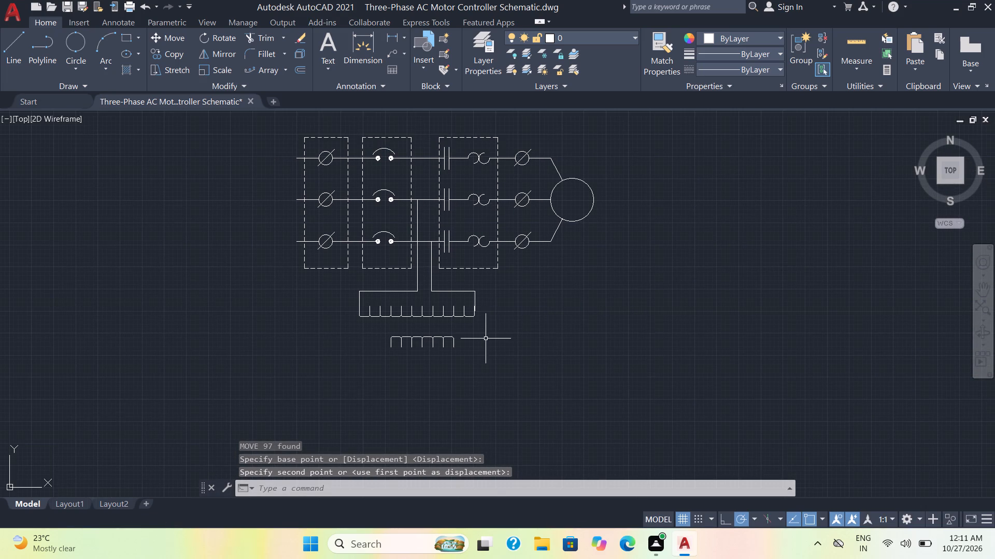
pyautogui.scroll(1, 490, 340)
pyautogui.moveTo(488, 344); pyautogui.dragTo(525, 258, button='middle')
pyautogui.scroll(1, 524, 257)
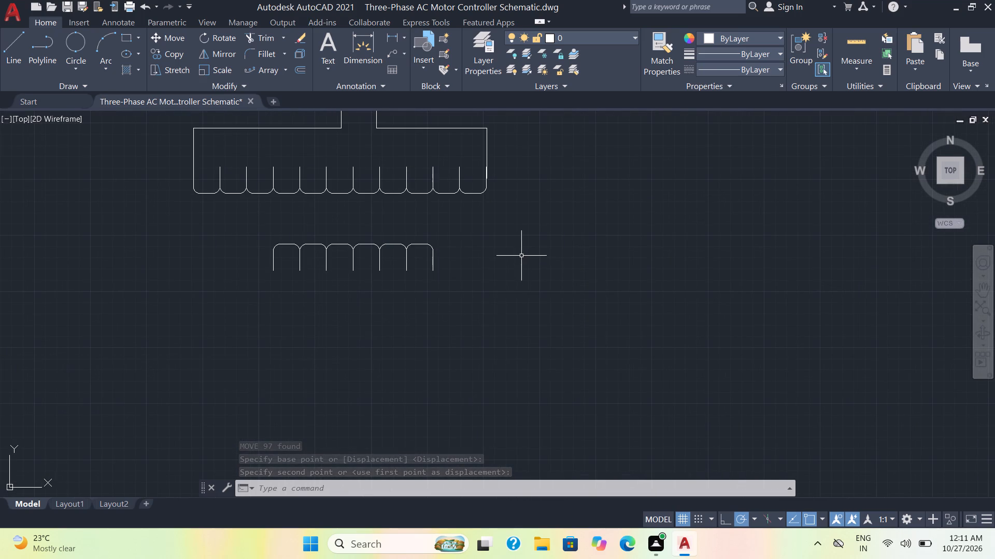
pyautogui.moveTo(505, 251); pyautogui.dragTo(600, 262, button='middle')
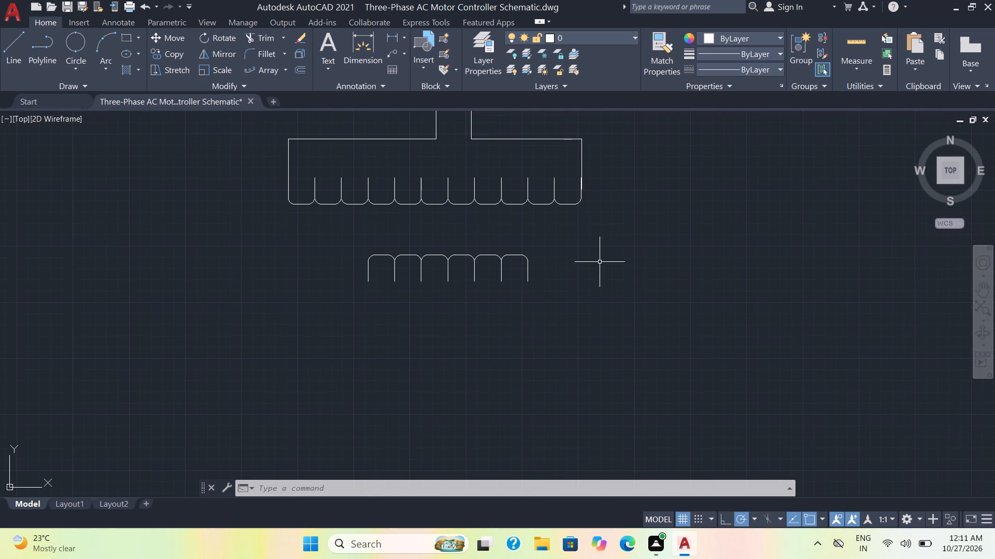
pyautogui.click(618, 311)
pyautogui.click(332, 239)
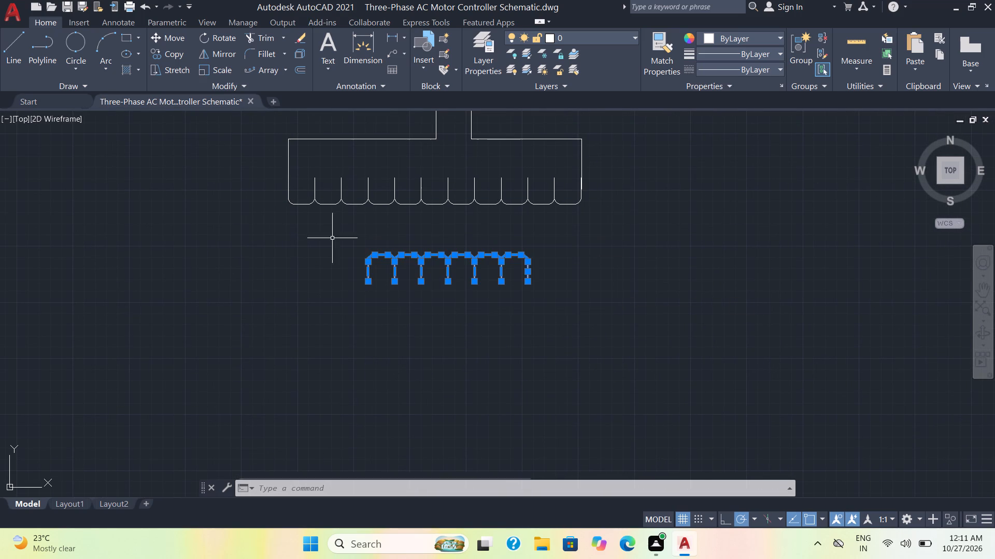
pyautogui.press('m')
pyautogui.press('Return')
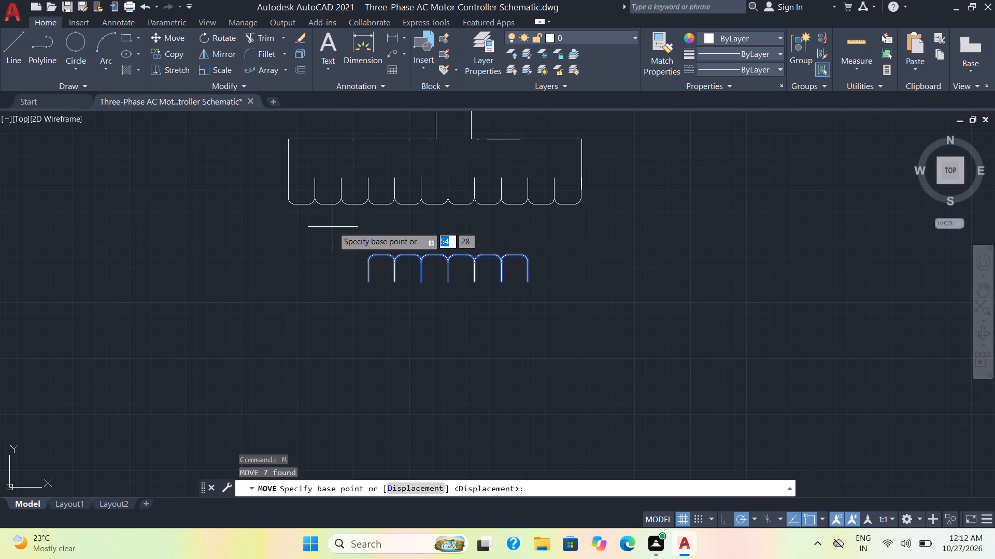
pyautogui.click(449, 262)
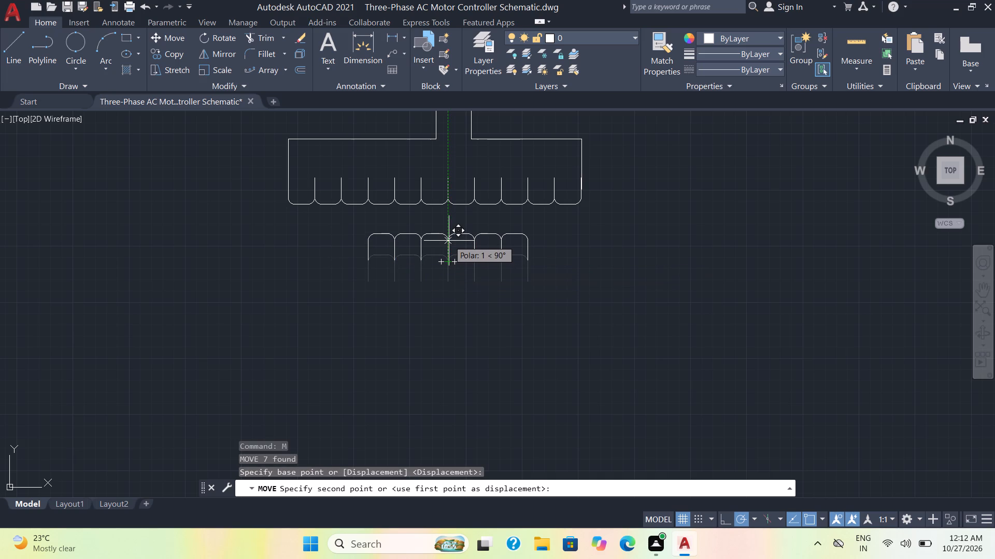
pyautogui.click(449, 241)
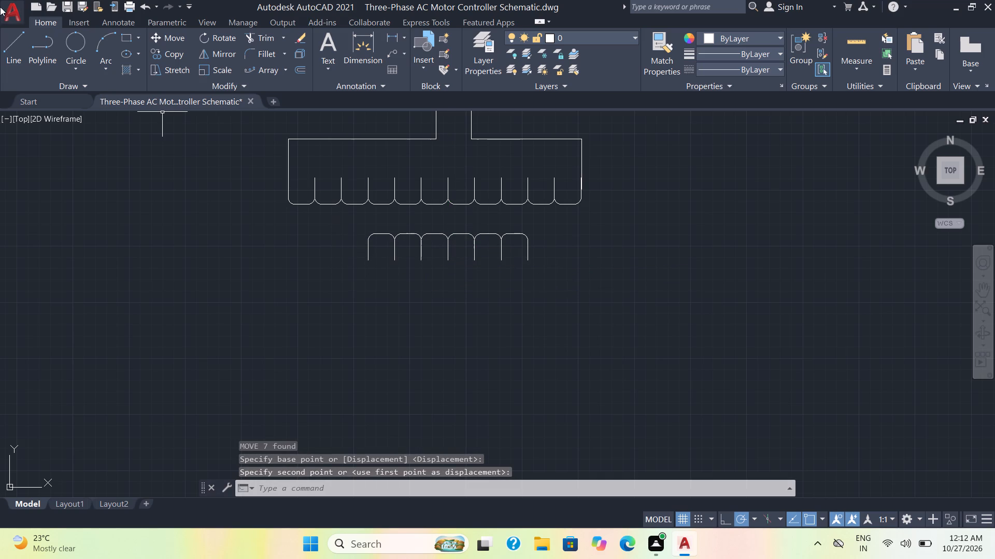
# Draw the lower winding's left lead from its end leg: a short run down, about 7 units left, and a short drop.
pyautogui.click(10, 44)
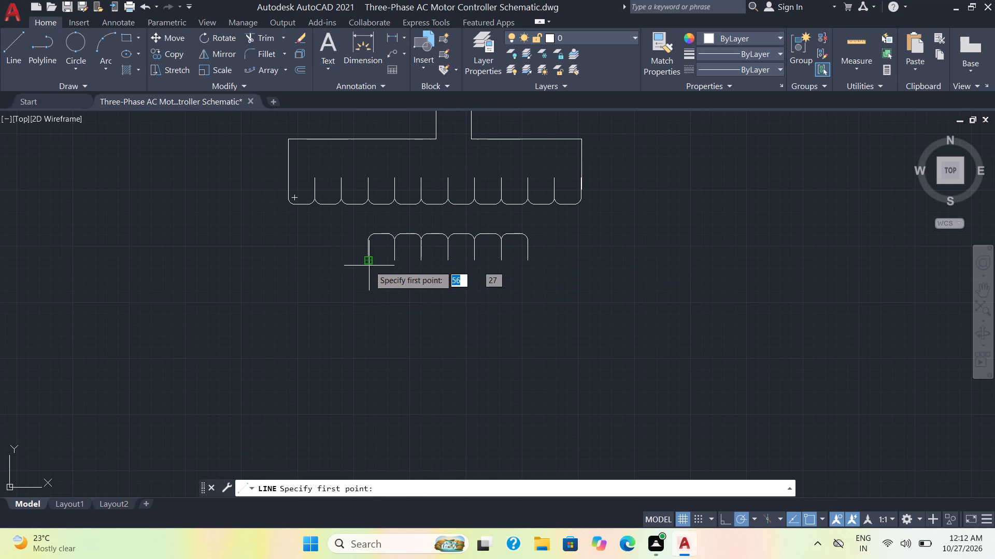
pyautogui.click(369, 264)
pyautogui.click(368, 291)
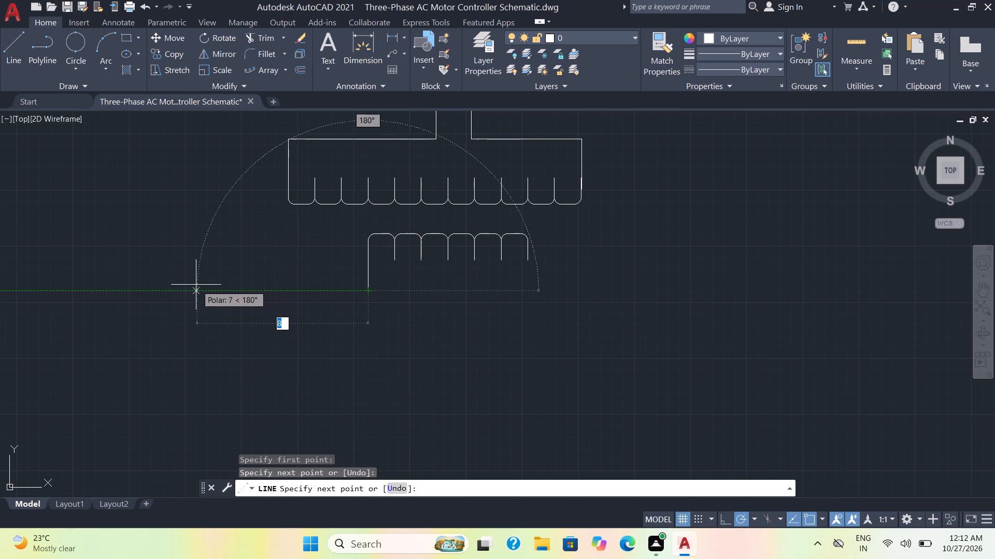
pyautogui.scroll(-1, 187, 283)
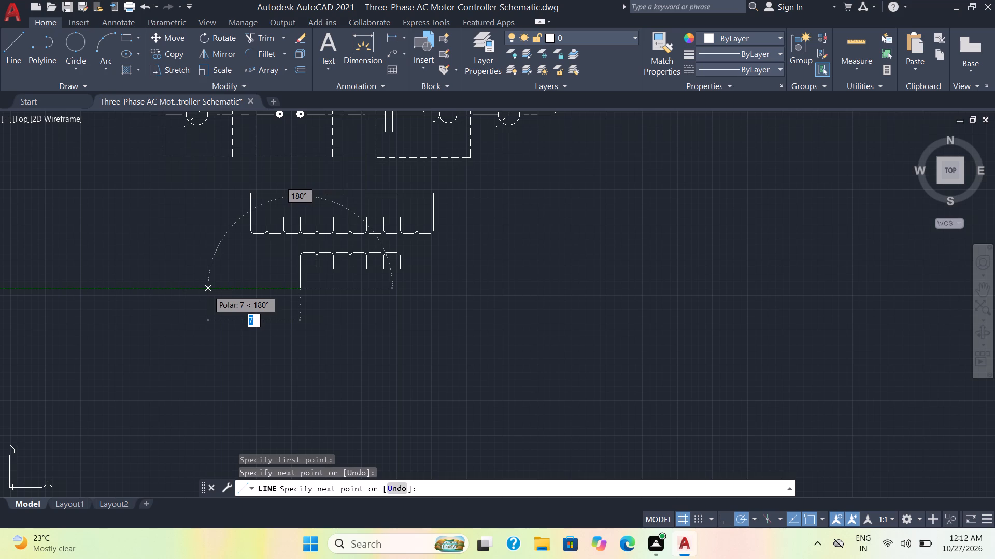
pyautogui.click(208, 290)
pyautogui.click(208, 304)
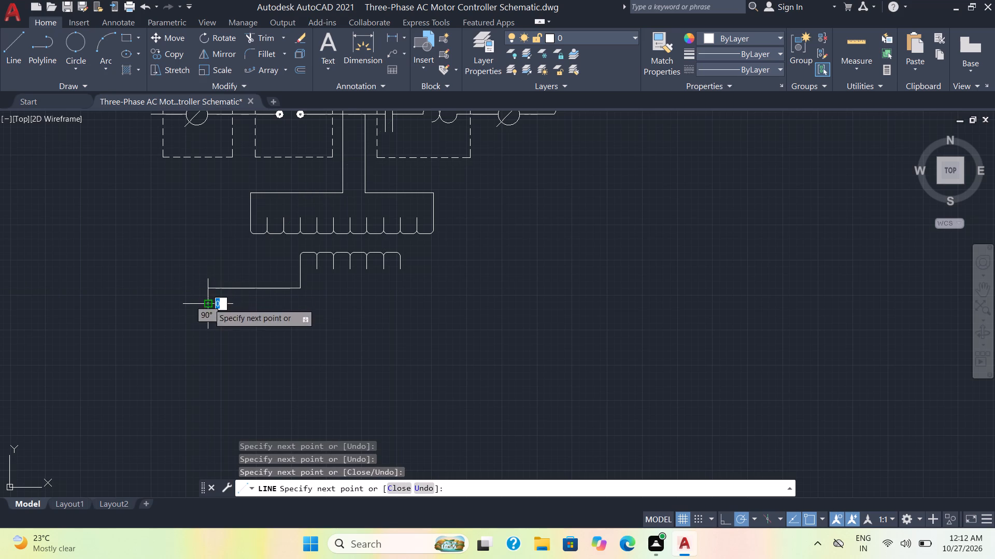
pyautogui.press('space')
# Draw the lower winding's right lead: down level with the left lead, about 13 units right, and about 3 units down.
pyautogui.press('space')
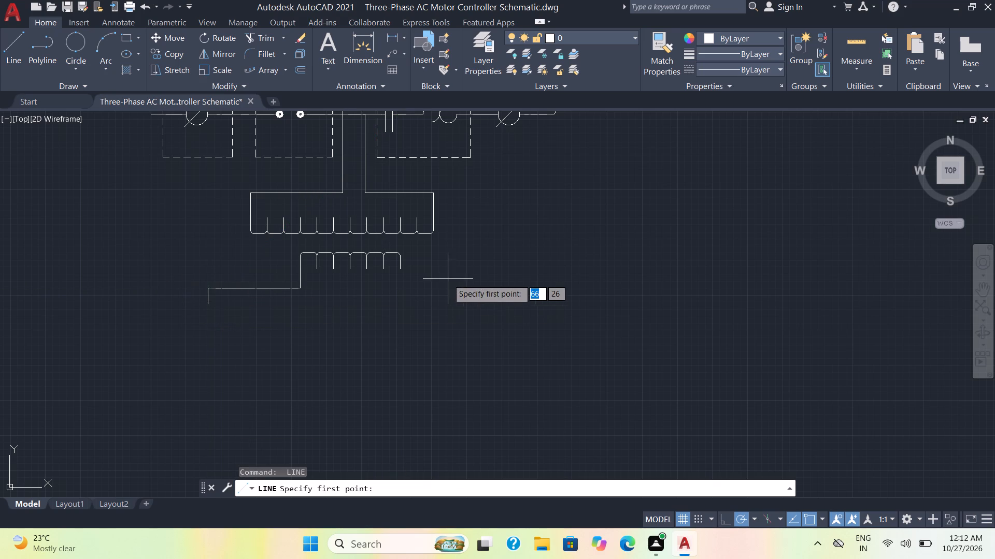
pyautogui.click(397, 267)
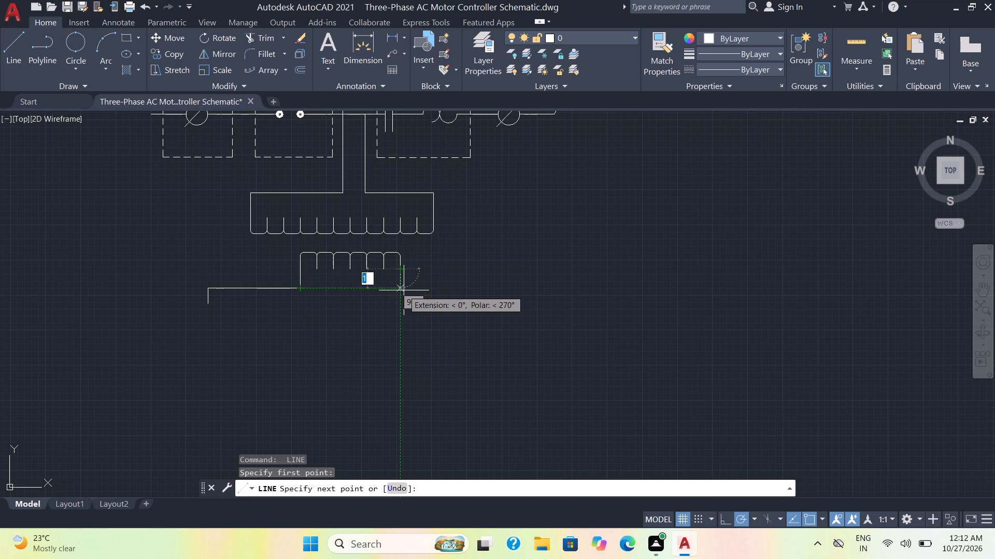
pyautogui.click(399, 289)
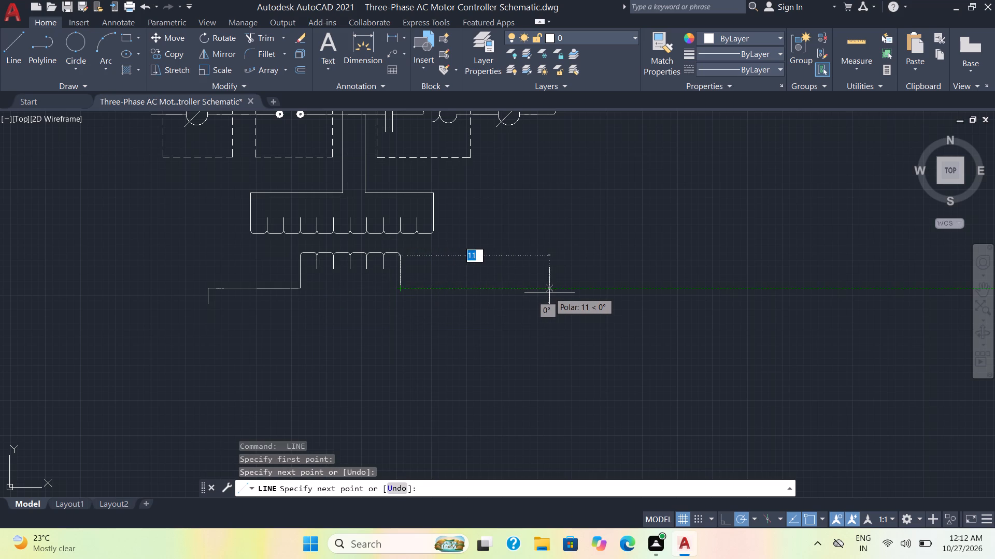
pyautogui.scroll(-3, 609, 294)
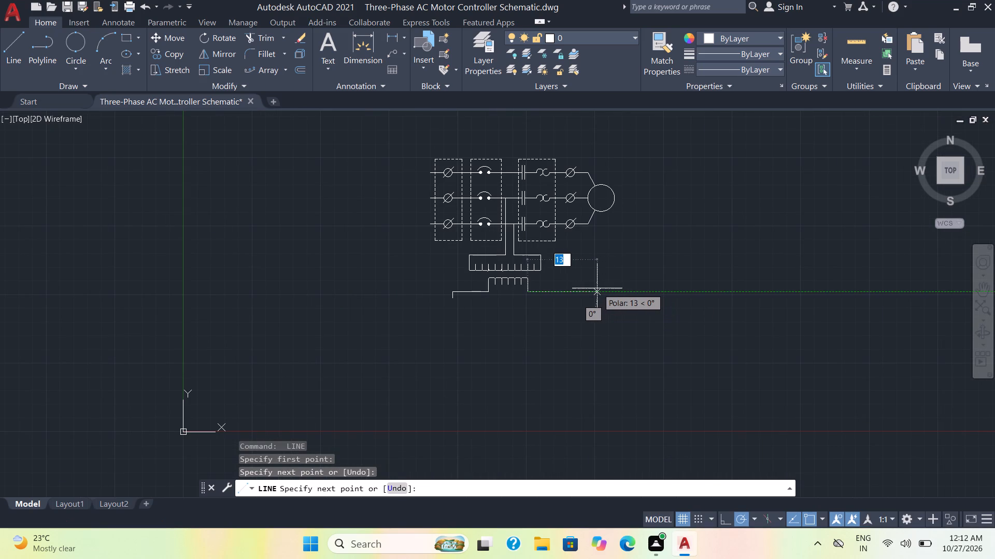
pyautogui.scroll(1, 596, 288)
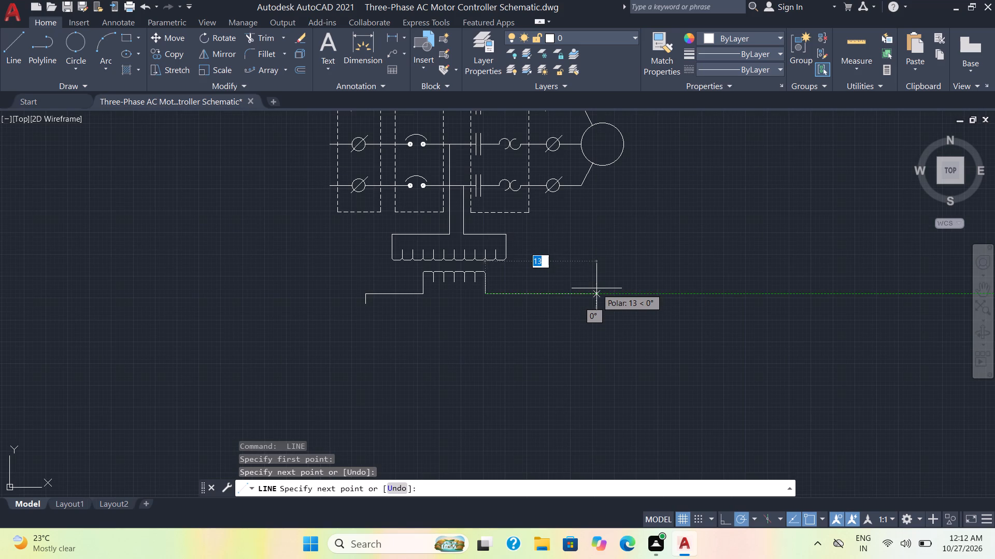
pyautogui.click(596, 288)
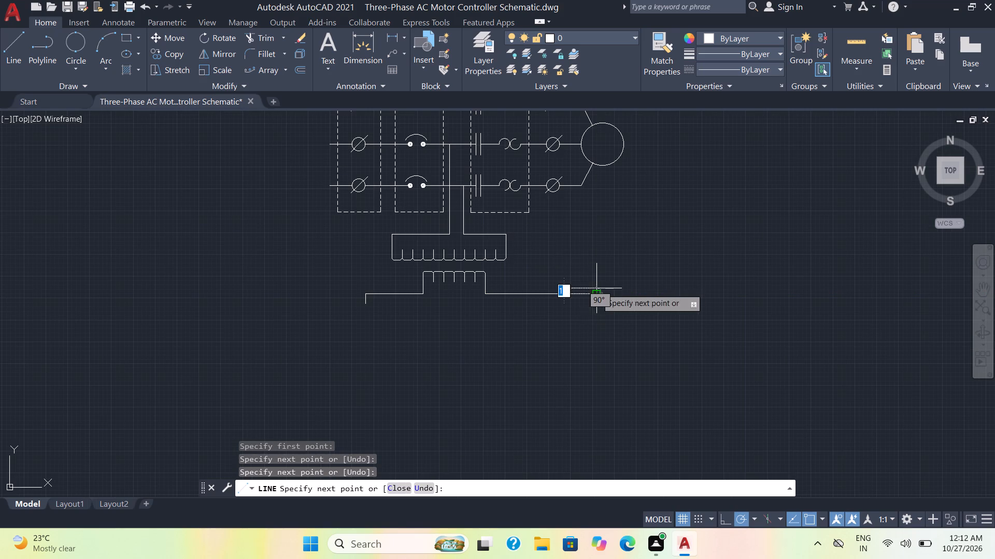
pyautogui.click(599, 318)
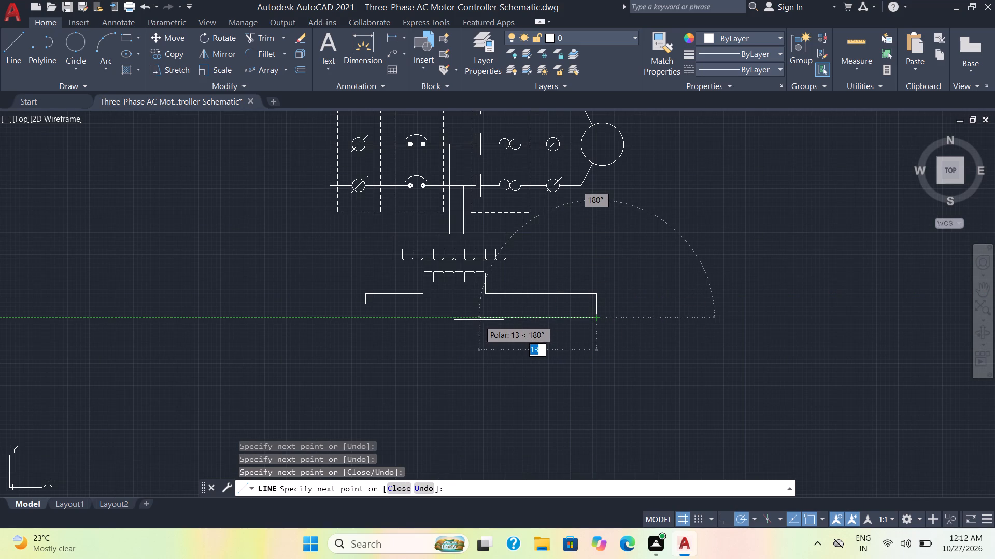
pyautogui.press('space')
pyautogui.scroll(2, 379, 336)
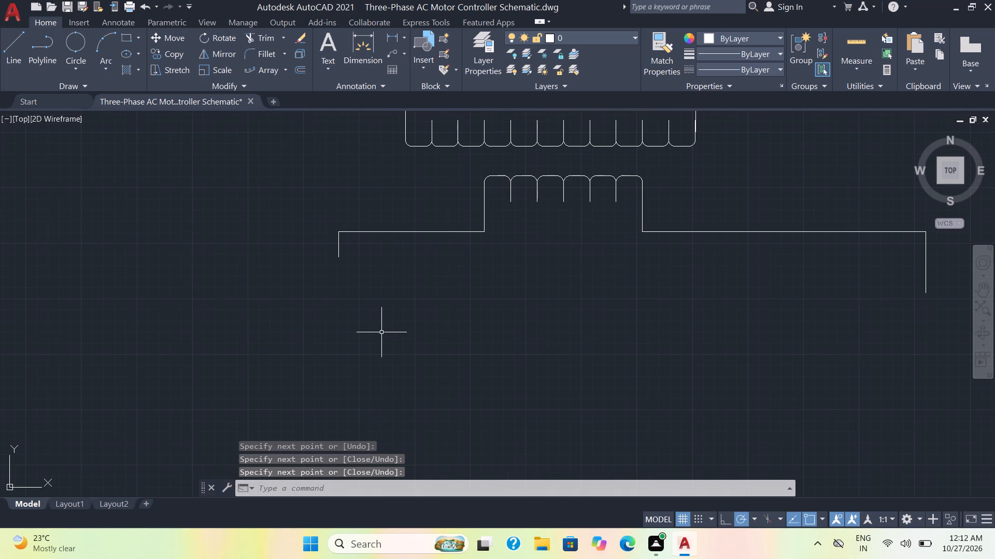
# Draw a rectangle about 2 units wide and 1 unit high at the lower end of the lower winding's left lead.
pyautogui.scroll(-1, 382, 325)
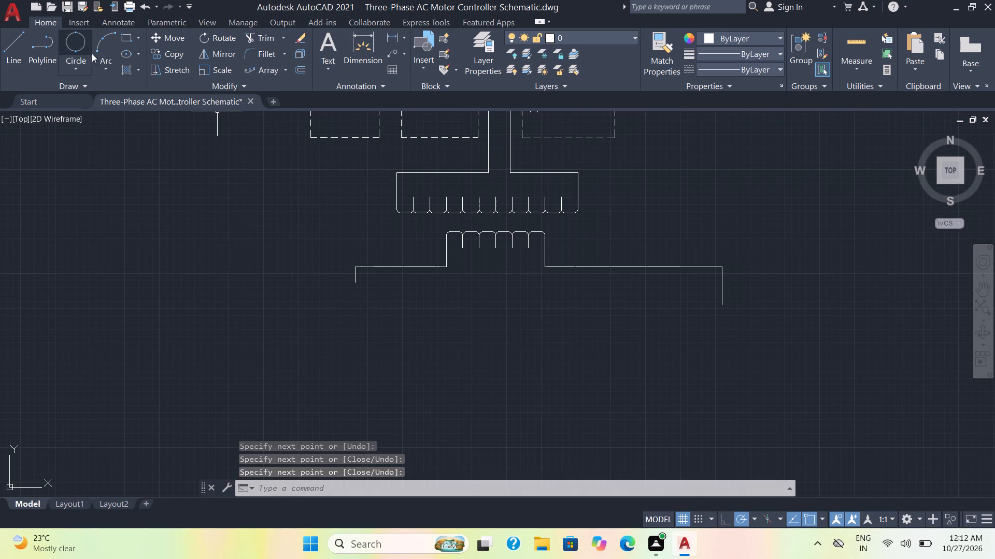
pyautogui.click(125, 36)
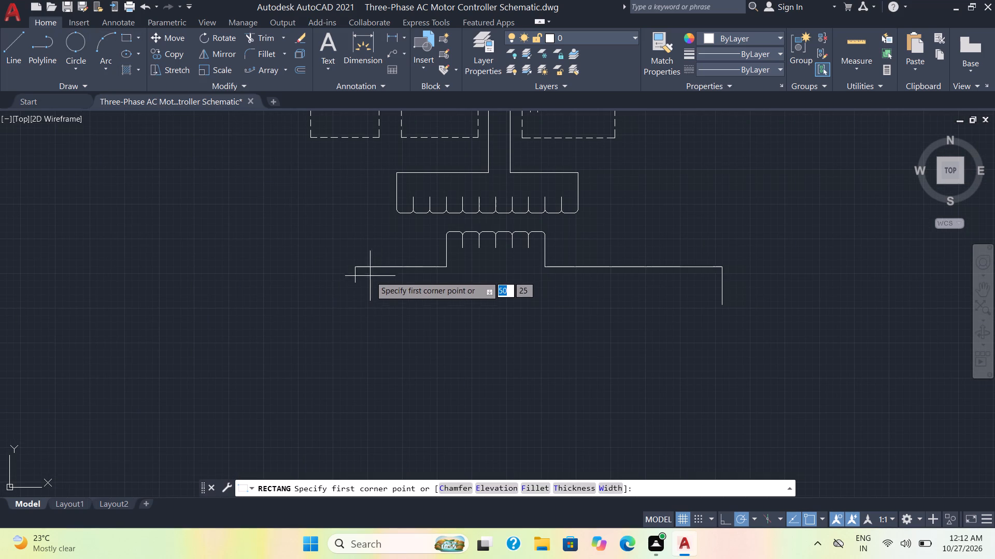
pyautogui.click(343, 280)
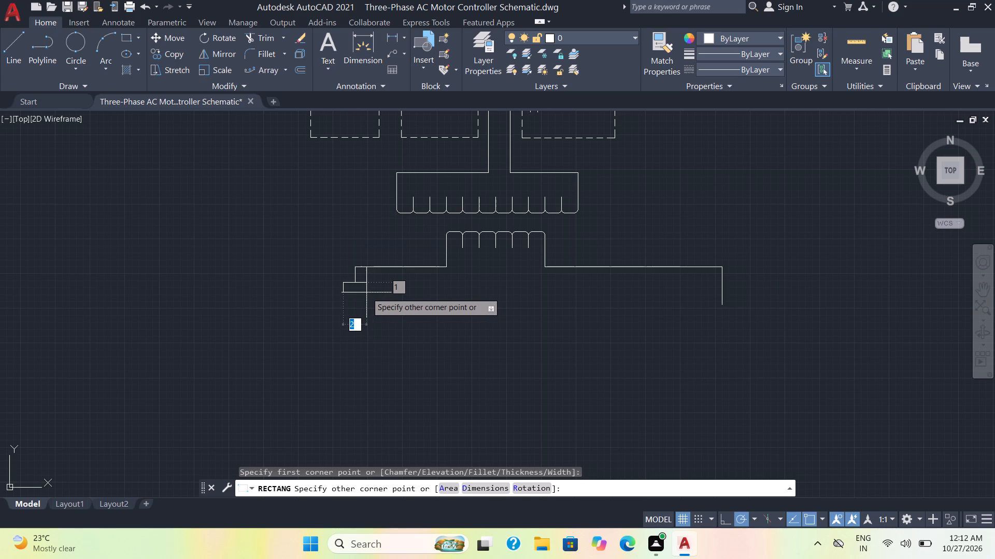
pyautogui.click(366, 292)
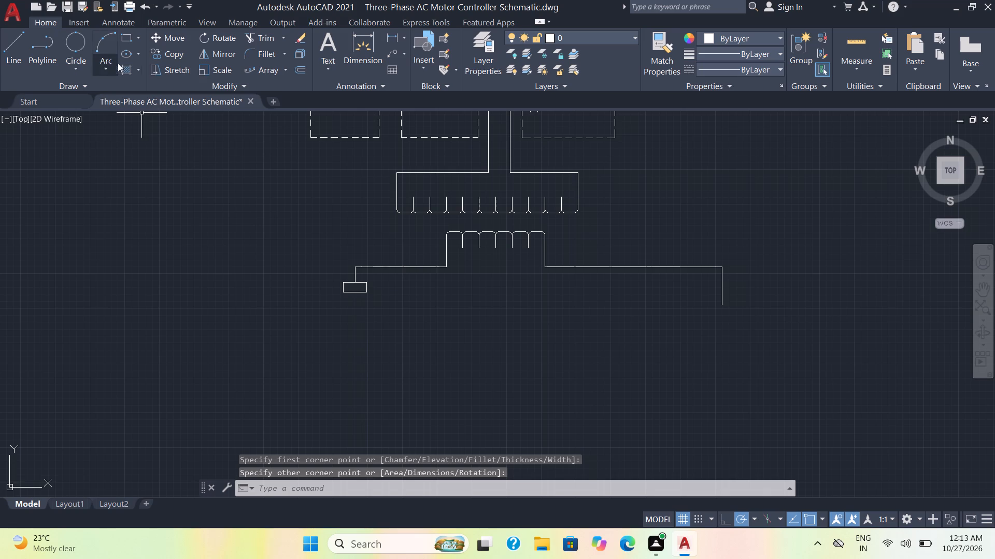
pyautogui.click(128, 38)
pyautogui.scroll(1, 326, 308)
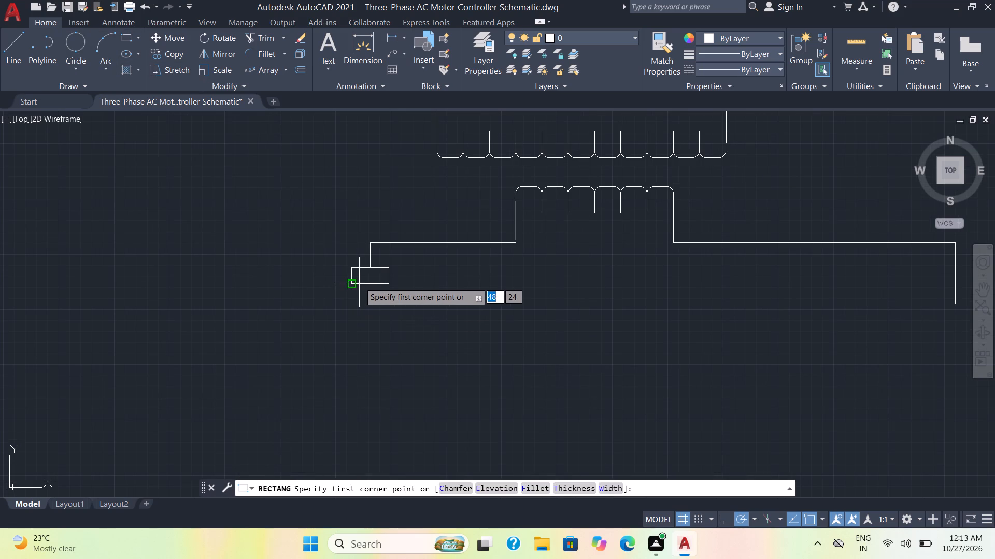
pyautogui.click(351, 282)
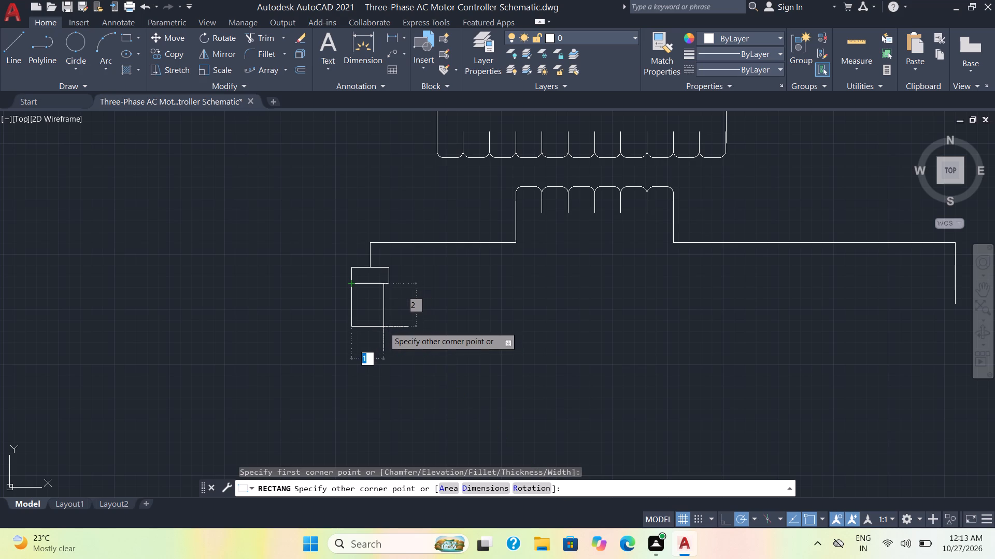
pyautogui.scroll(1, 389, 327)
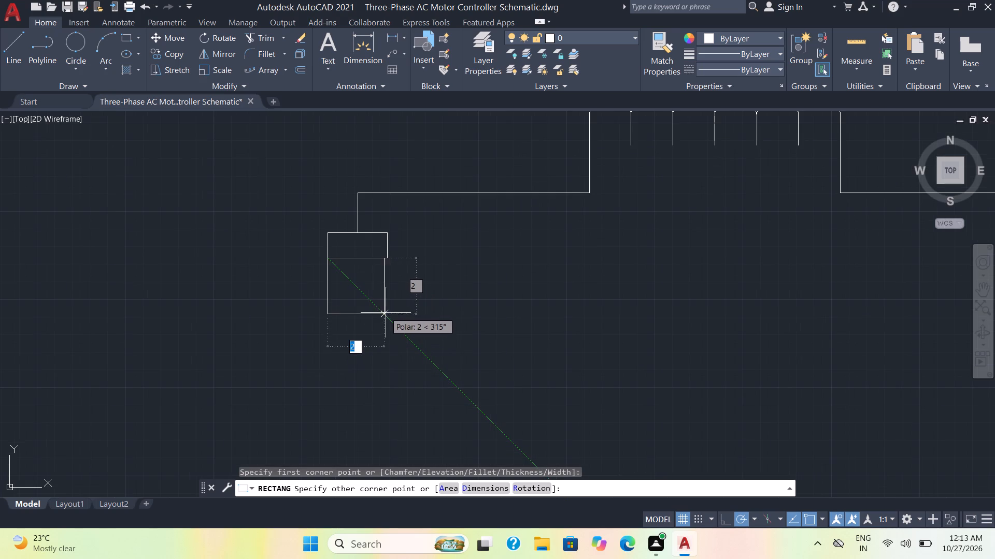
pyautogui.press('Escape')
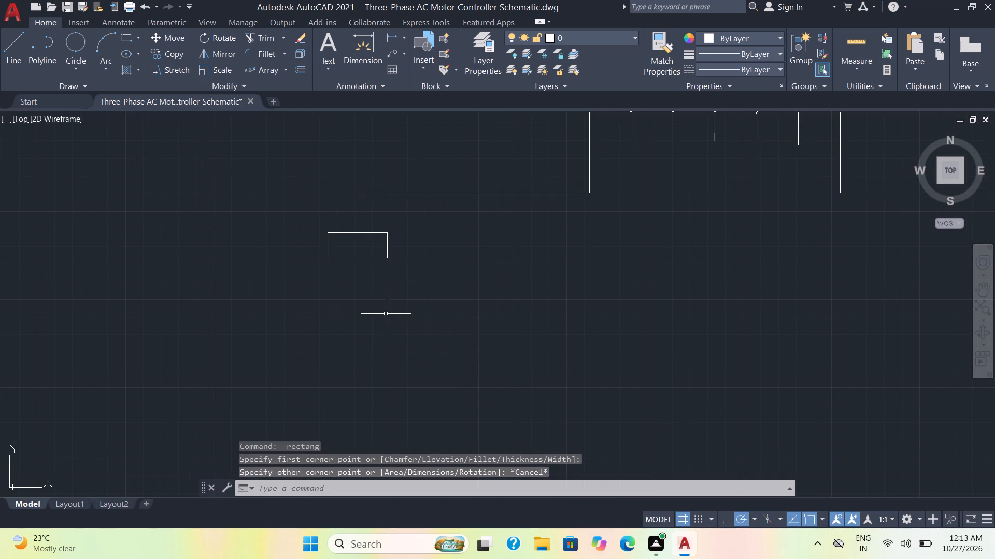
# Copy the small rectangle three times straight down, stacking the copies edge to edge into a column of four.
pyautogui.click(381, 267)
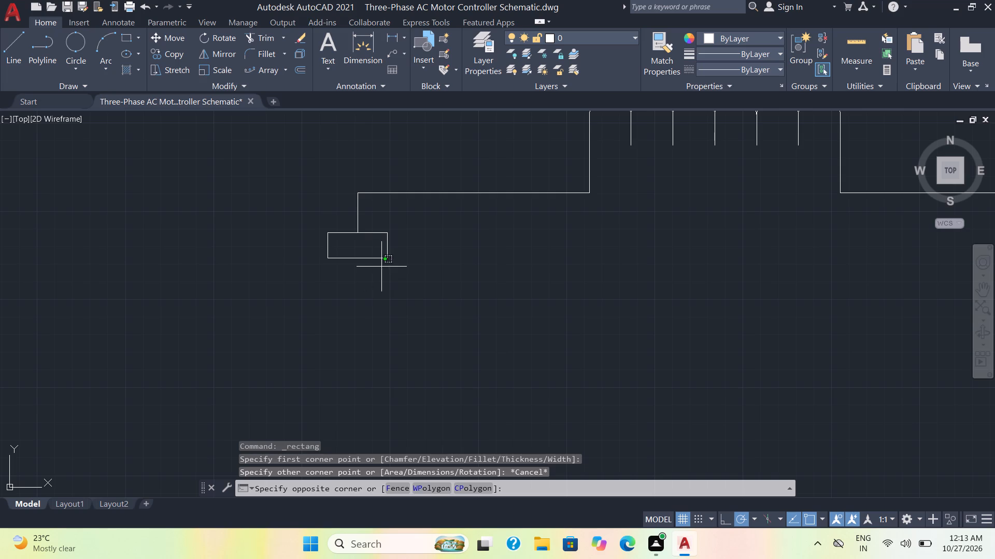
pyautogui.click(315, 252)
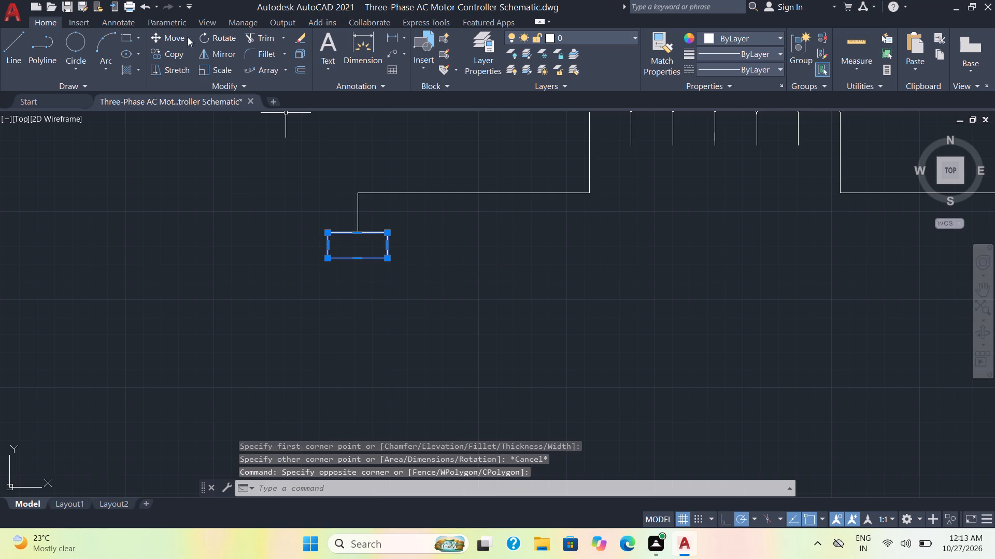
pyautogui.click(164, 51)
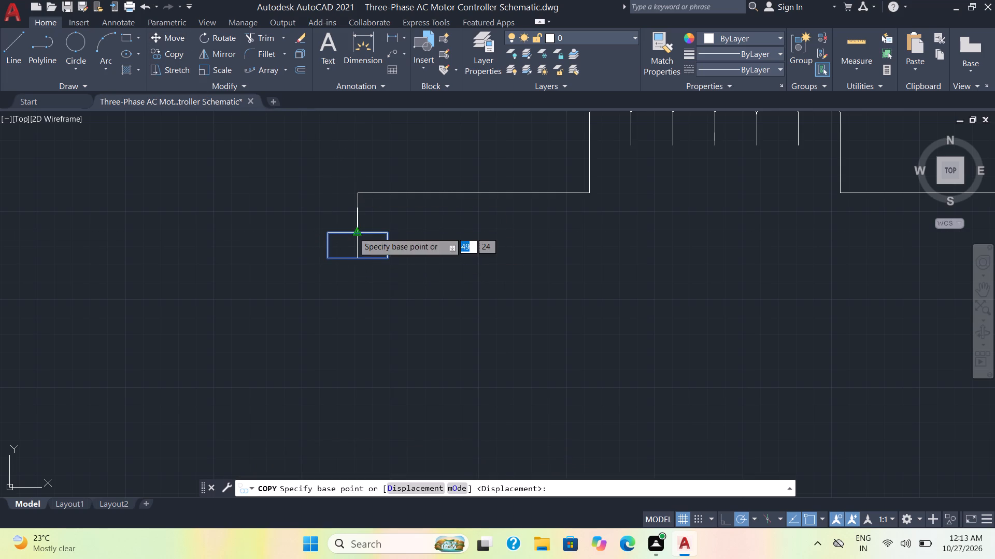
pyautogui.click(354, 232)
pyautogui.click(357, 260)
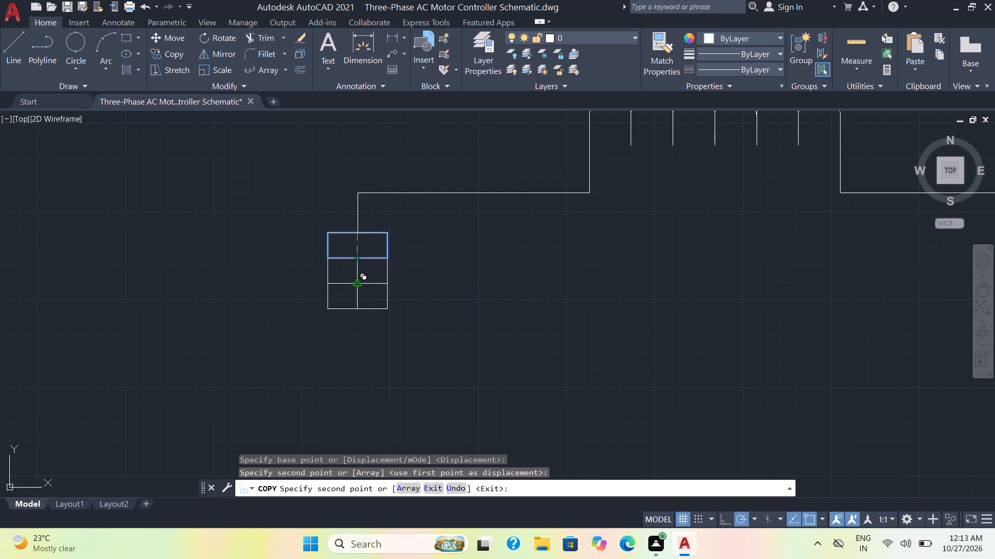
pyautogui.click(359, 285)
pyautogui.click(358, 311)
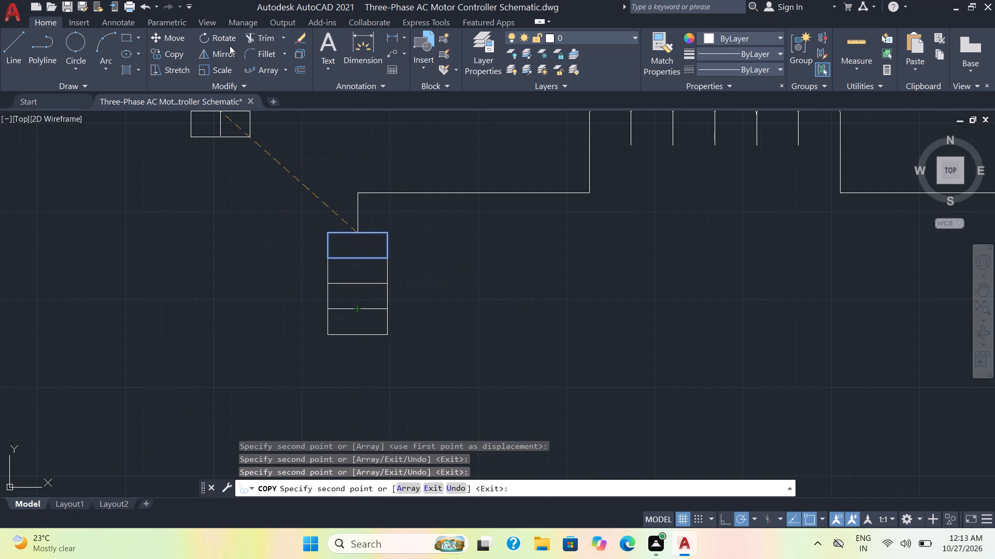
pyautogui.press('Escape')
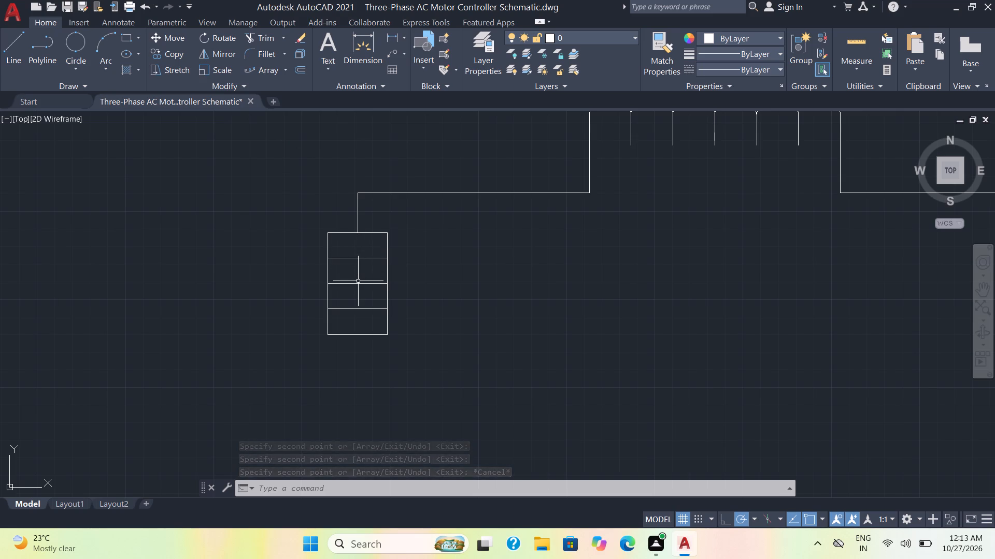
# Explode the four stacked rectangles and trim away the column's middle dividing line, including its duplicate.
pyautogui.click(461, 399)
pyautogui.click(300, 250)
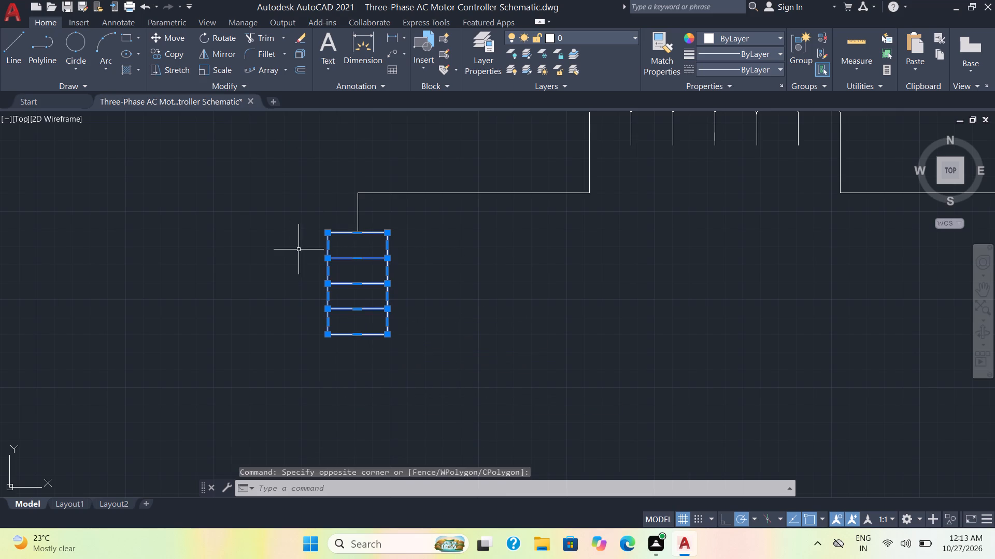
pyautogui.press('x')
pyautogui.press('Return')
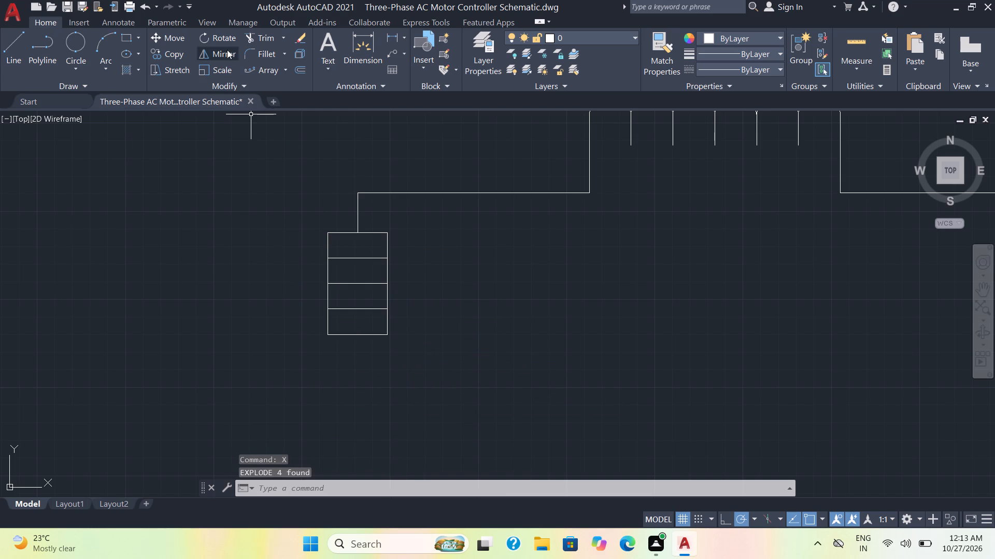
pyautogui.click(251, 33)
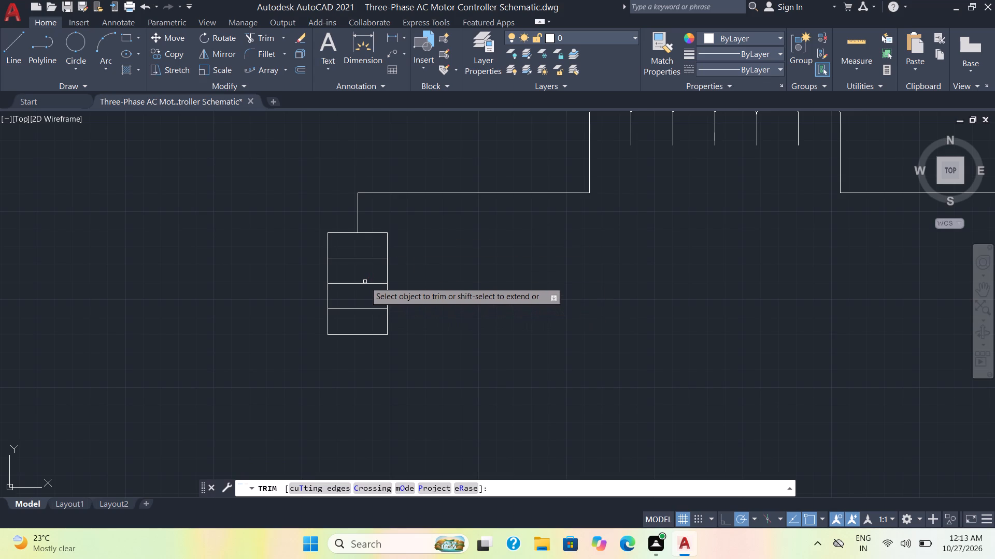
pyautogui.click(363, 285)
pyautogui.click(364, 284)
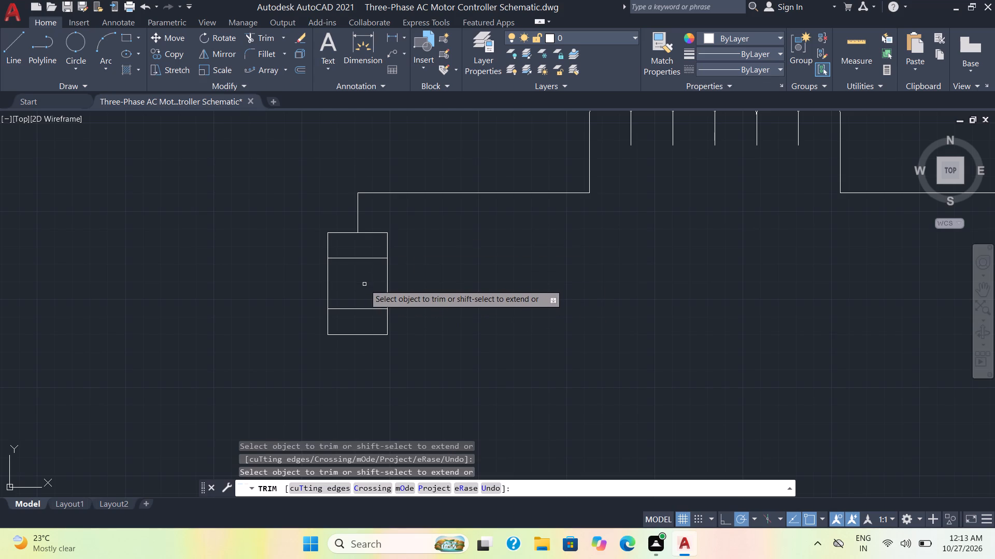
pyautogui.press('Escape')
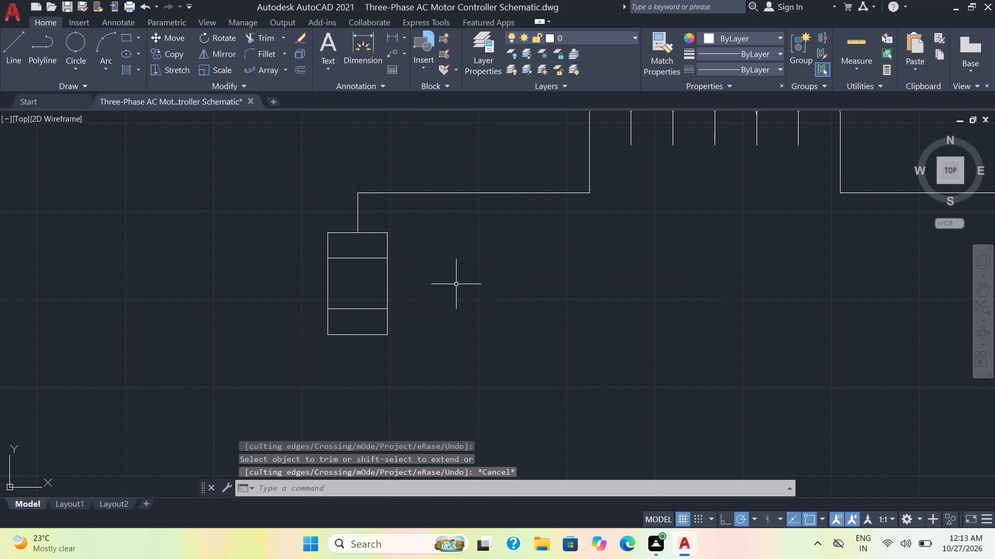
# Save the drawing.
pyautogui.hotkey('ctrl', 's')
# Join all the line segments of the rectangular symbol below the left lead.
pyautogui.click(430, 335)
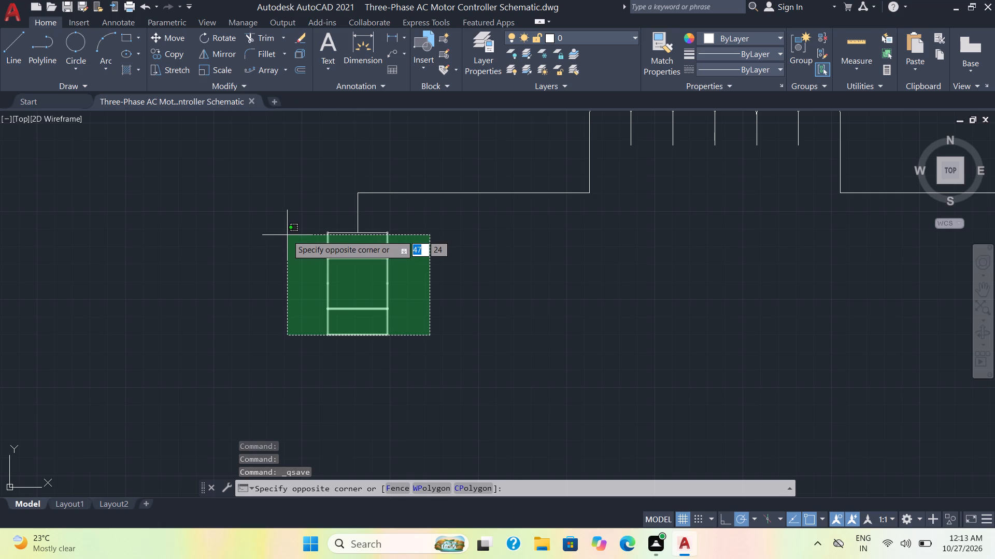
pyautogui.click(287, 235)
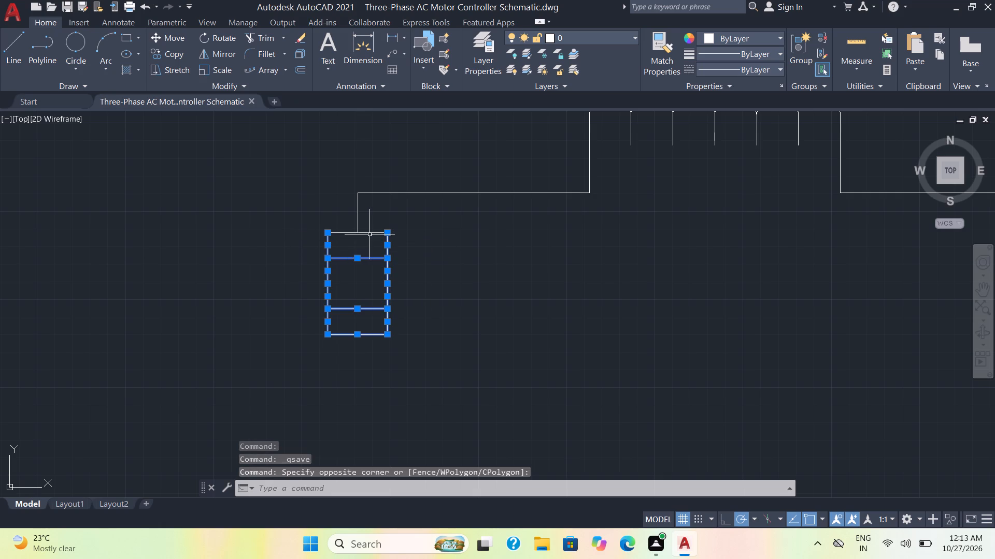
pyautogui.click(370, 232)
pyautogui.press('j')
pyautogui.press('Return')
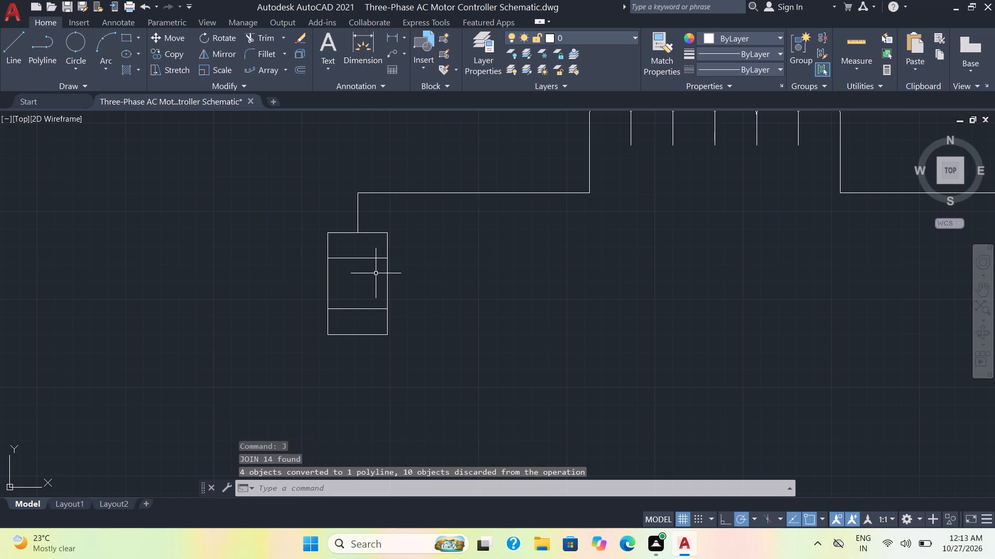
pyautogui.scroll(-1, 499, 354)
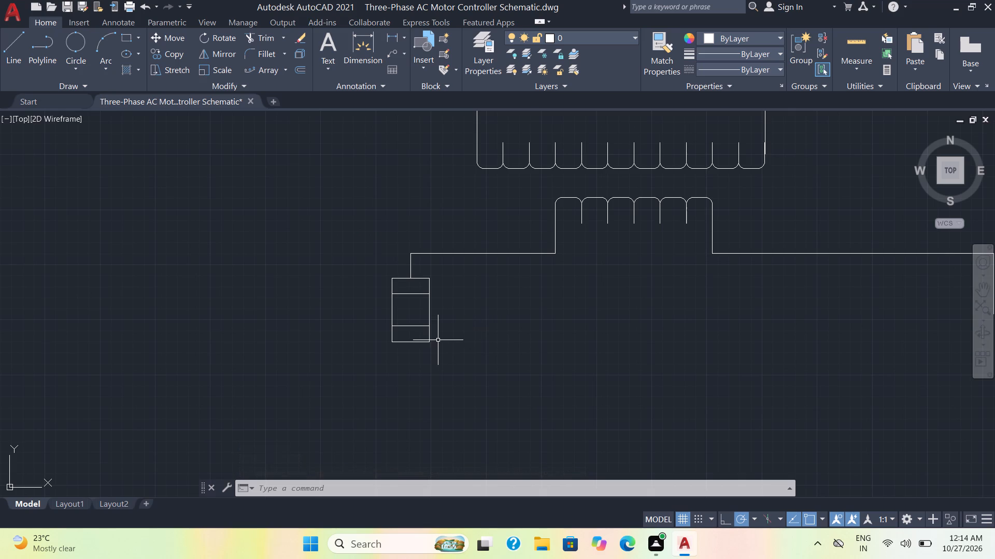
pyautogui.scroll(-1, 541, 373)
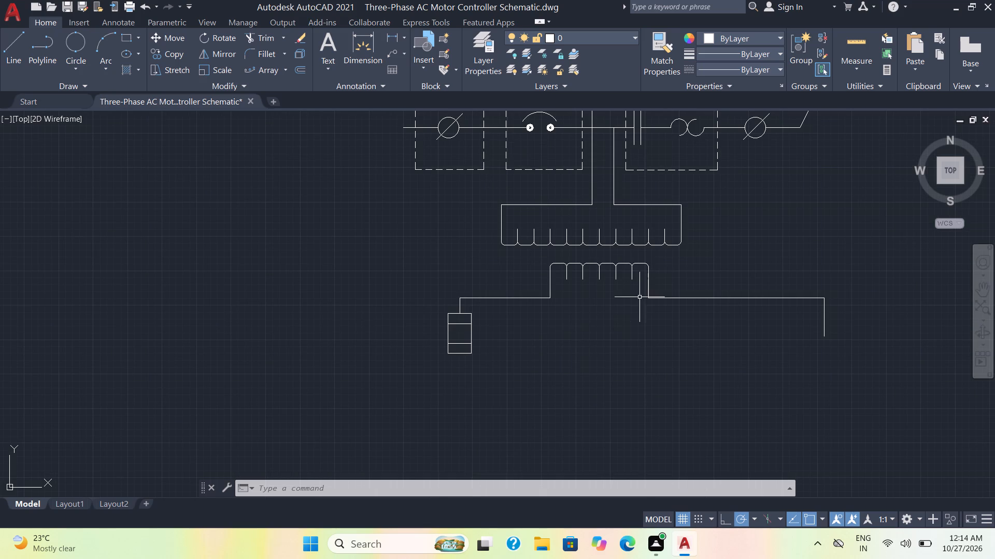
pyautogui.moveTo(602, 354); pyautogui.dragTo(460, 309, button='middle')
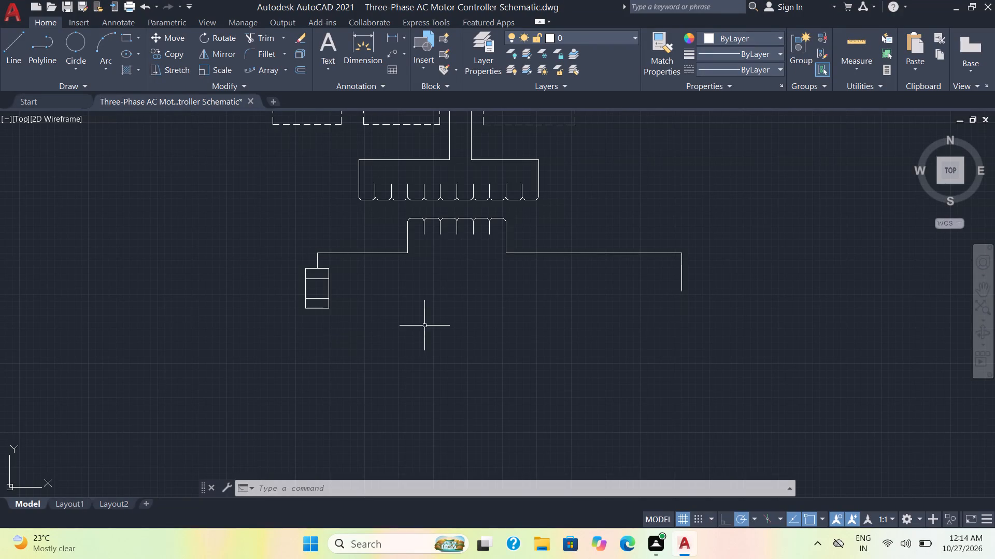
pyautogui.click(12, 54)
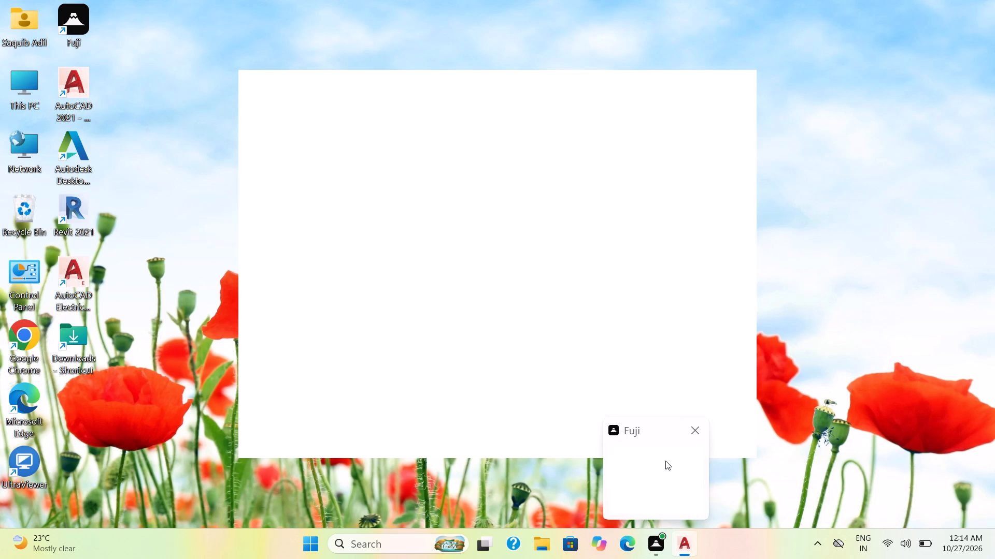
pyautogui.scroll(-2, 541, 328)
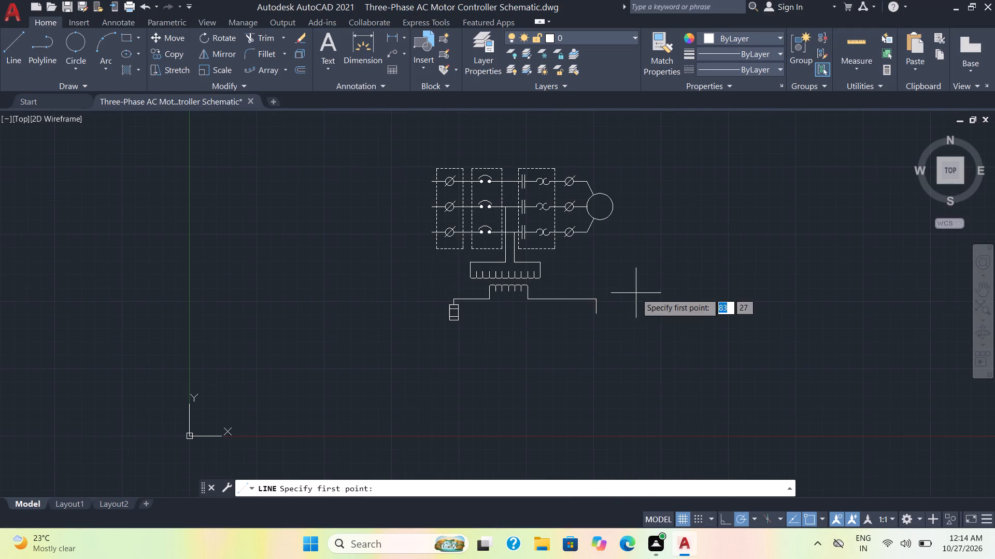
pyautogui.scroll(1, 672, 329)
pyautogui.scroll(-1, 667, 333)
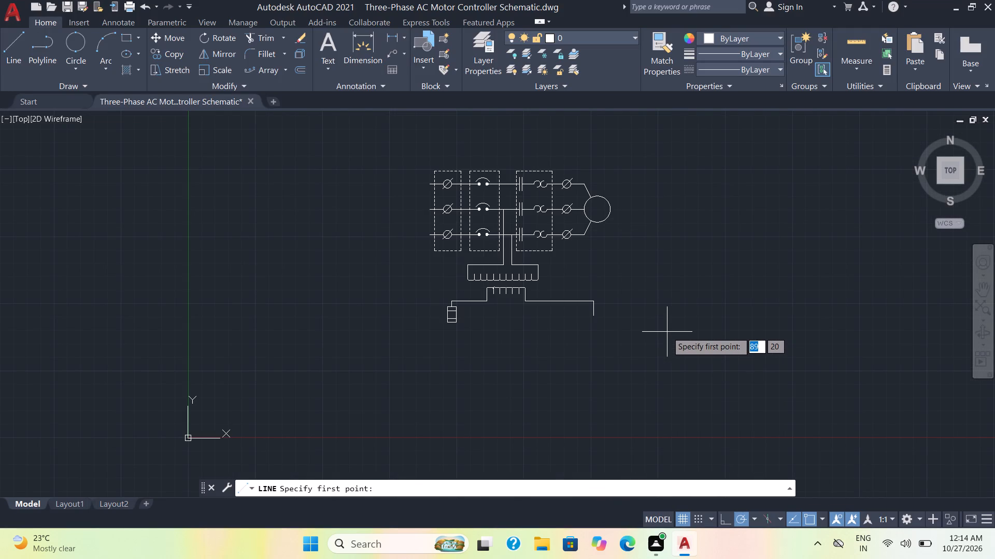
# Save the drawing.
pyautogui.hotkey('ctrl', 's')
pyautogui.hotkey('ctrl', 's')
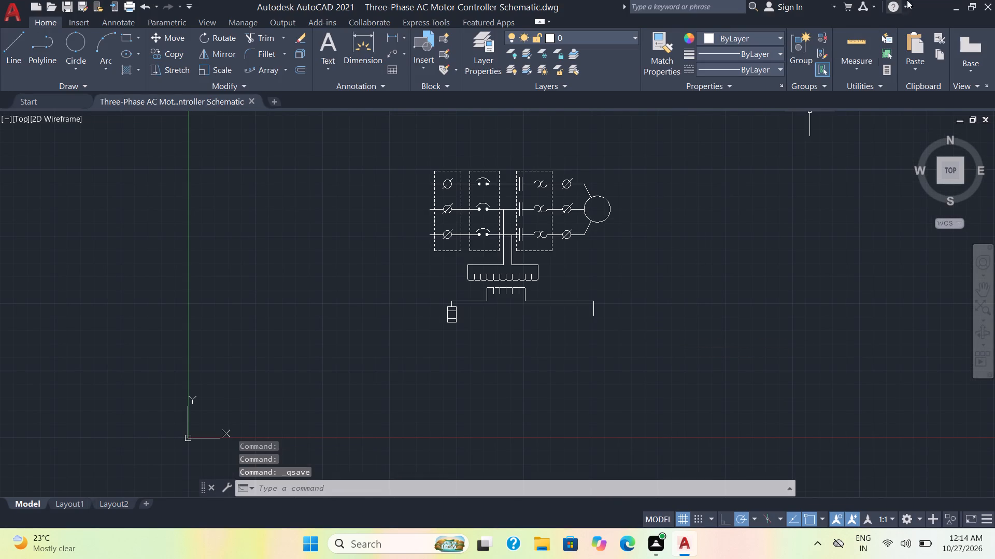
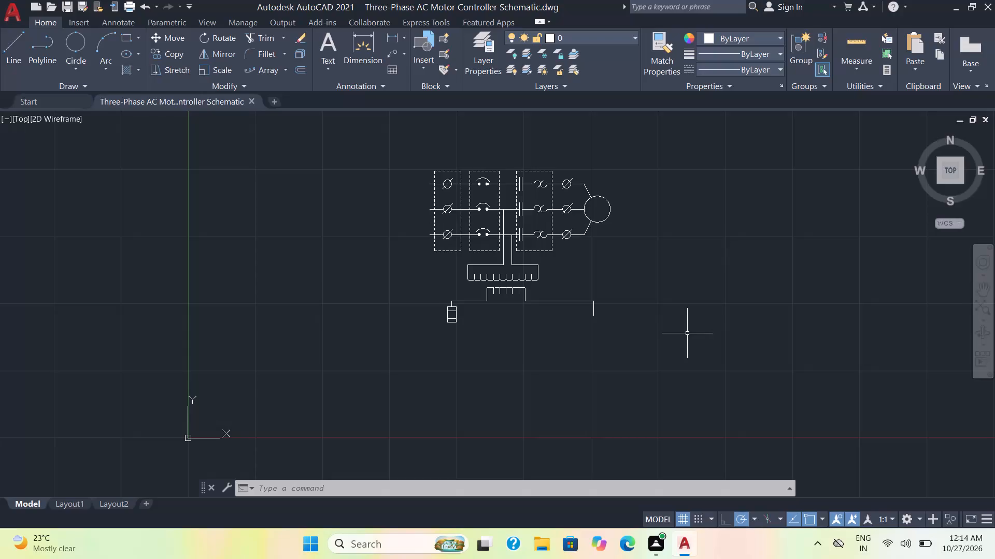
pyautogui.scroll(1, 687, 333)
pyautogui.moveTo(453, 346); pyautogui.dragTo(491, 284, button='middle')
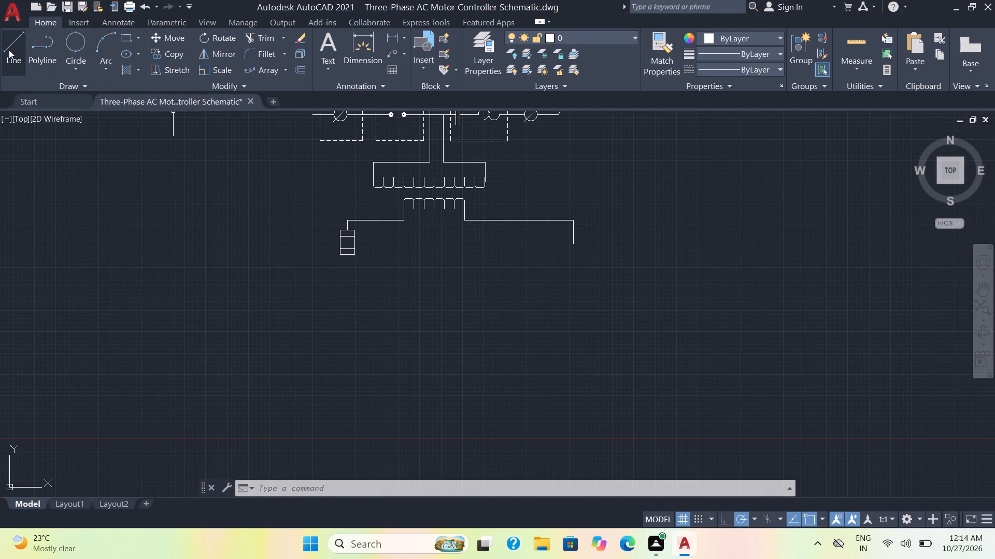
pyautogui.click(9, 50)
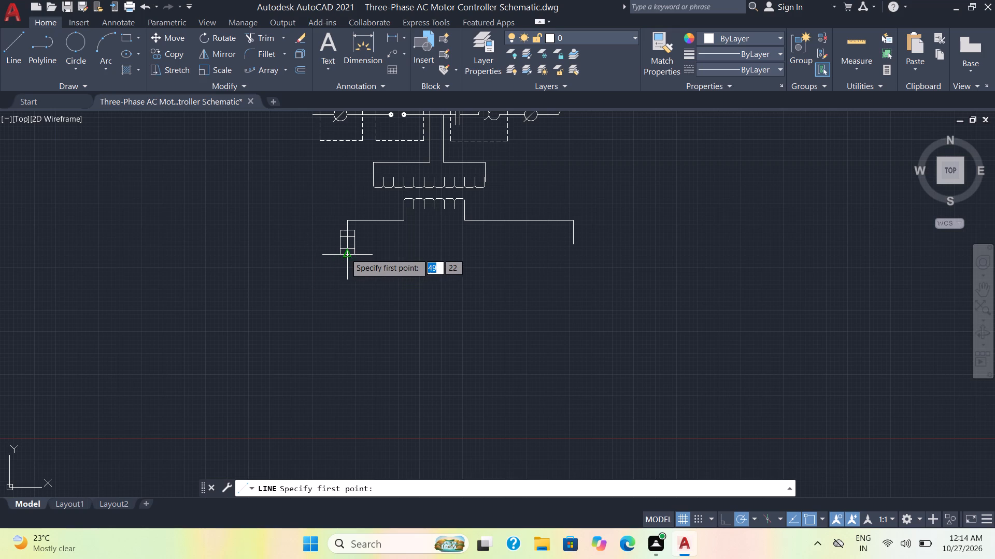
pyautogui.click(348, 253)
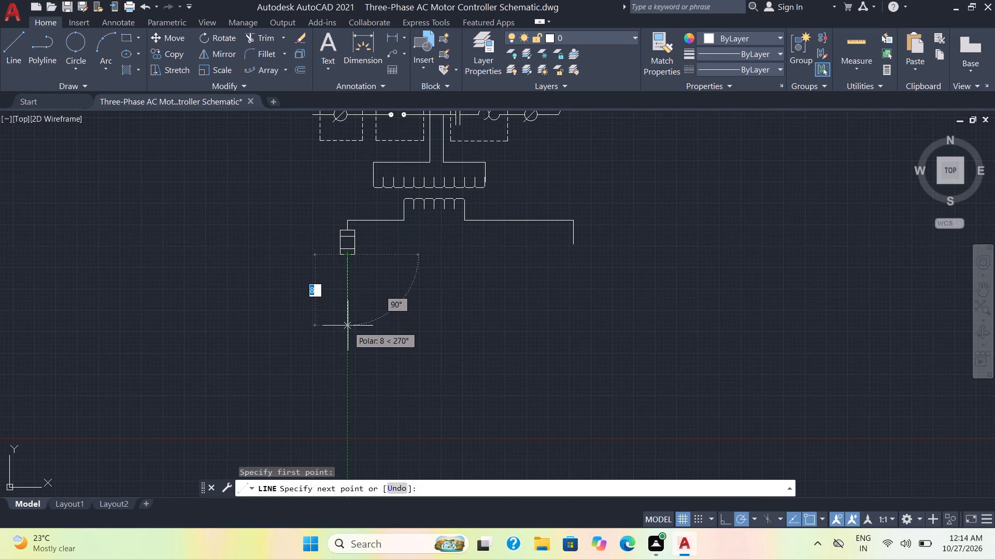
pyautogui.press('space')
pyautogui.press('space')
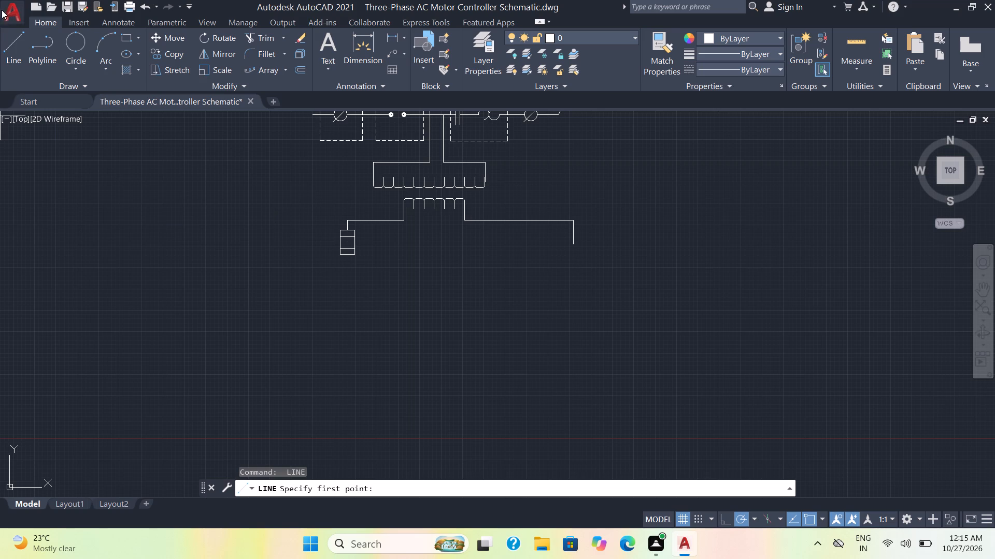
# Draw a vertical line about 10 units long downward from the bottom midpoint of the rectangular symbol.
pyautogui.click(7, 46)
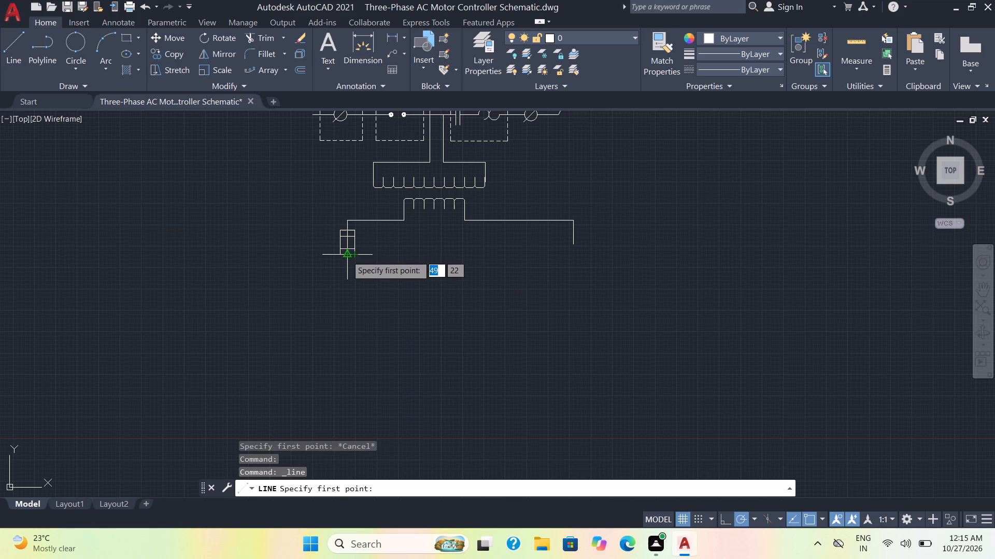
pyautogui.click(347, 255)
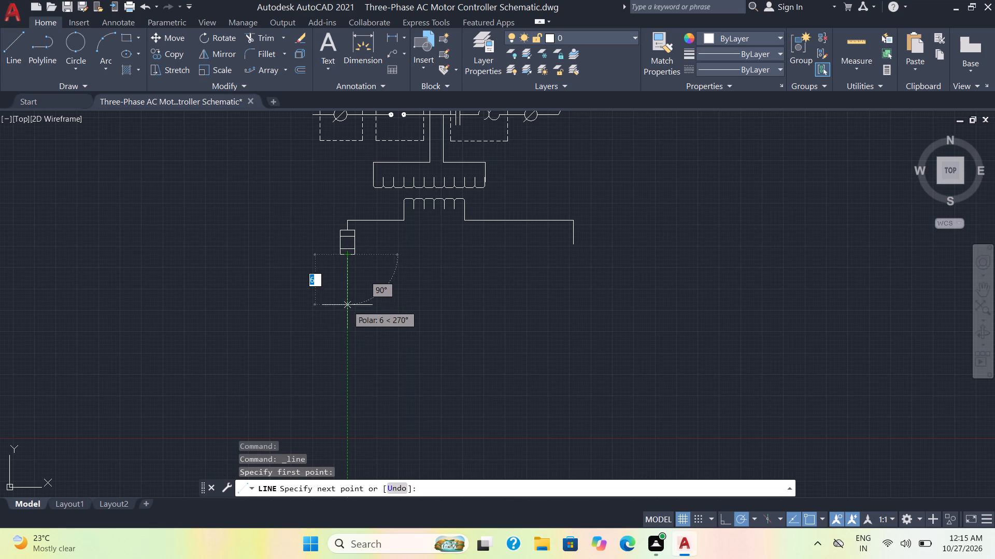
pyautogui.click(346, 339)
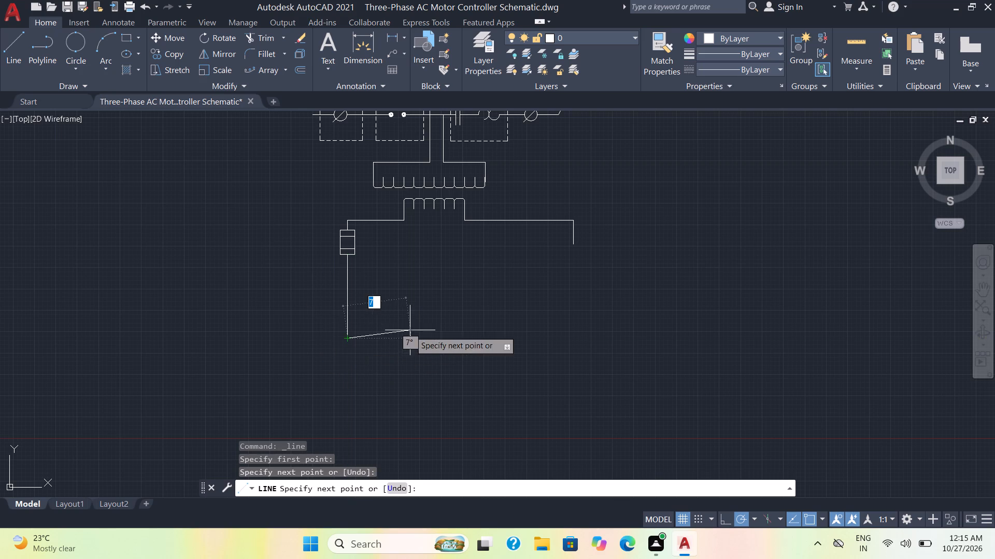
pyautogui.press('space')
# Draw a horizontal branch line about 5 units long across the vertical line below the rectangular symbol, and trim its overhang on the left.
pyautogui.press('space')
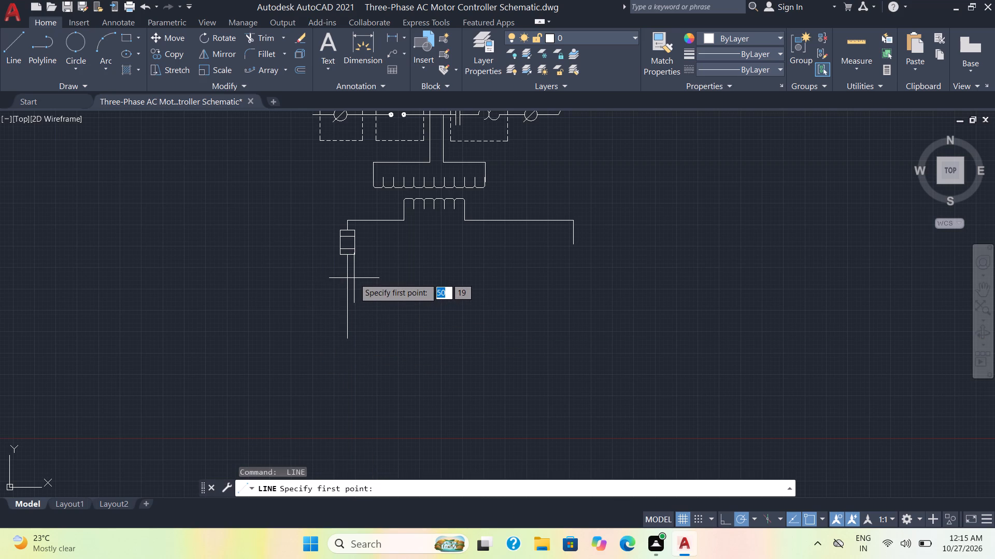
pyautogui.scroll(2, 354, 278)
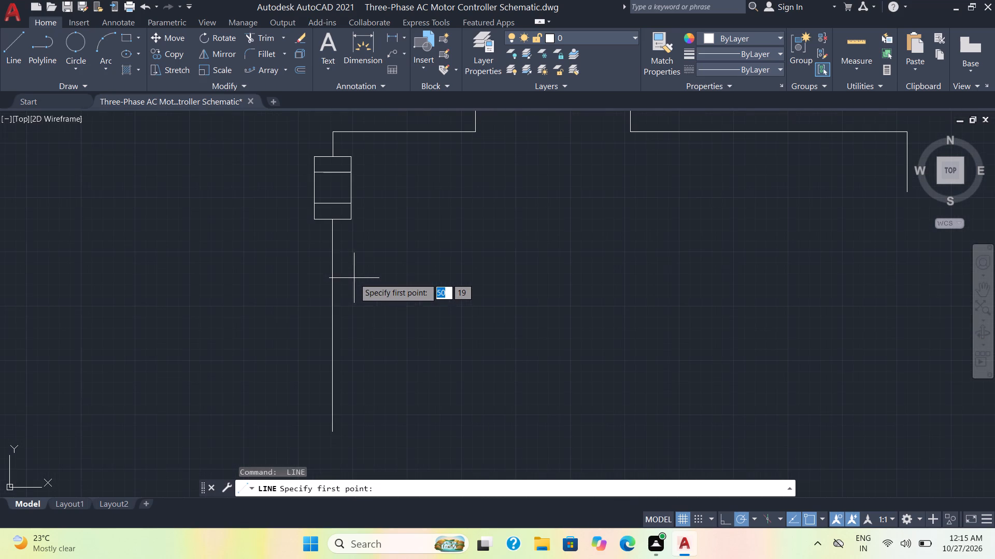
pyautogui.scroll(3, 337, 260)
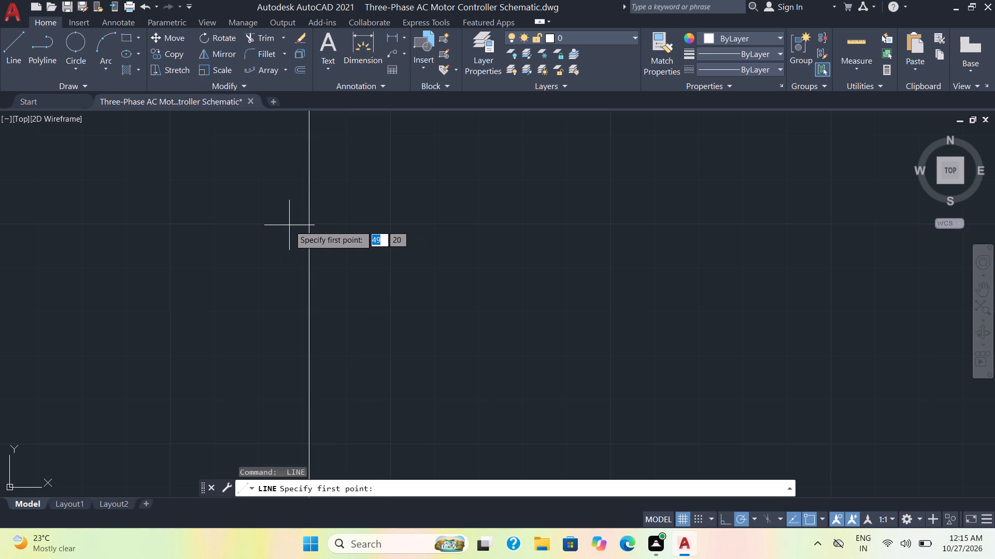
pyautogui.click(289, 225)
pyautogui.scroll(-4, 520, 234)
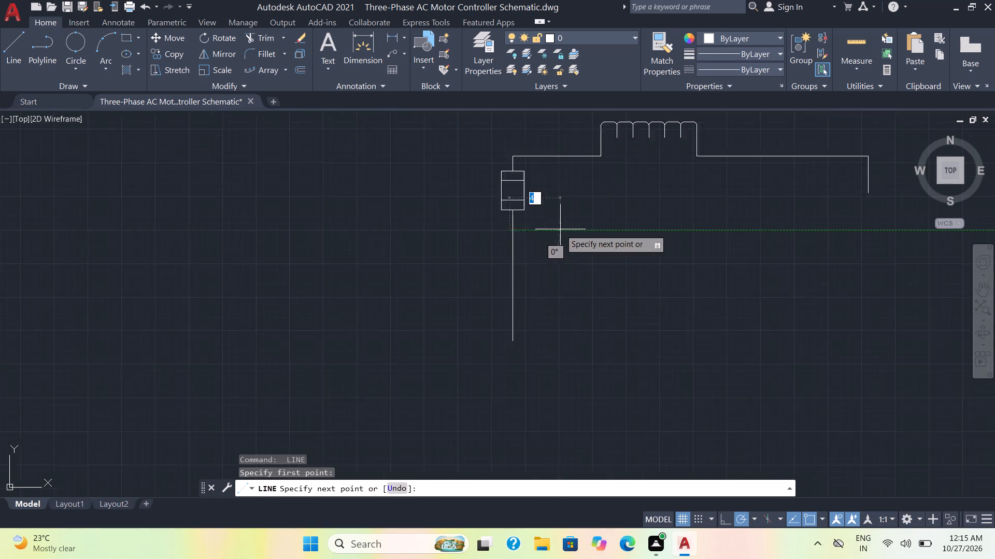
pyautogui.scroll(-1, 560, 229)
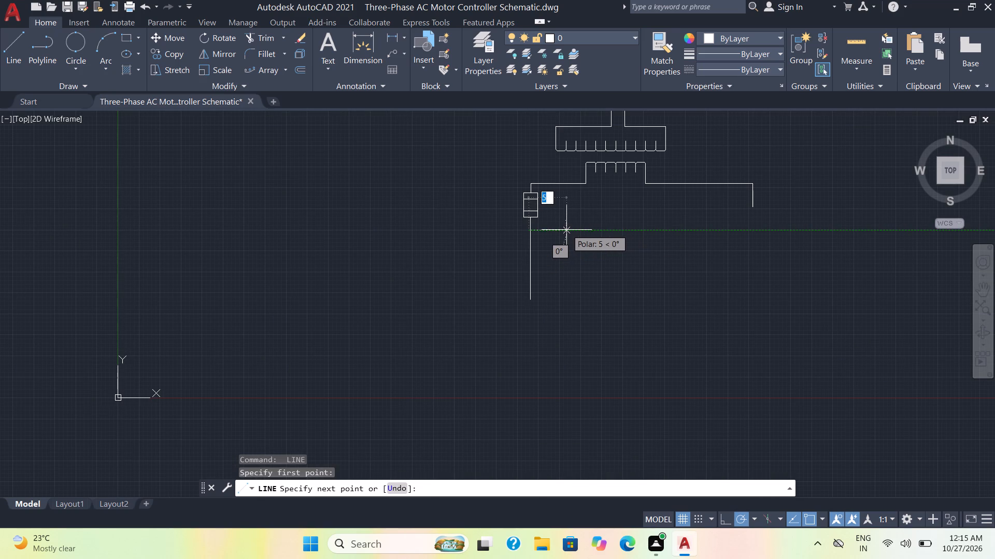
pyautogui.click(571, 230)
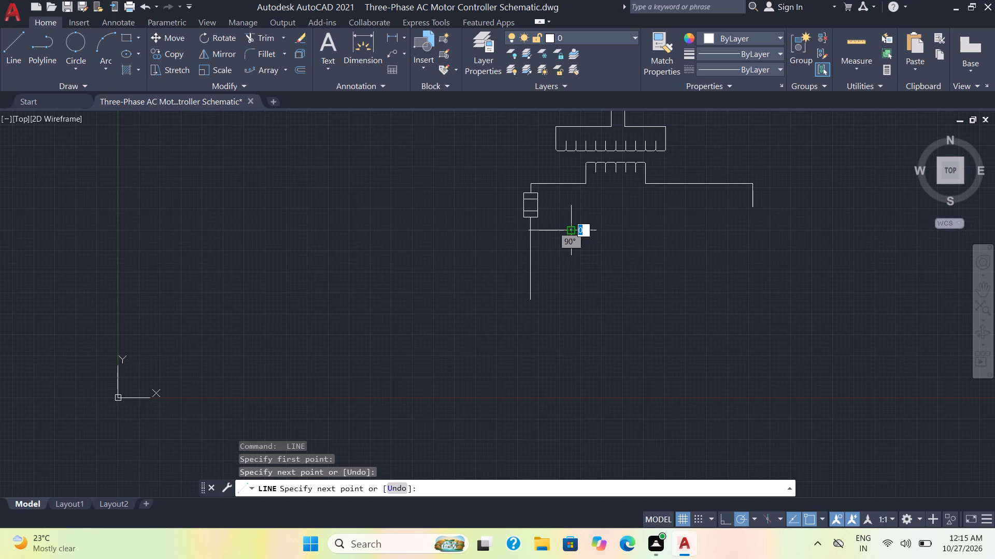
pyautogui.press('space')
pyautogui.click(257, 35)
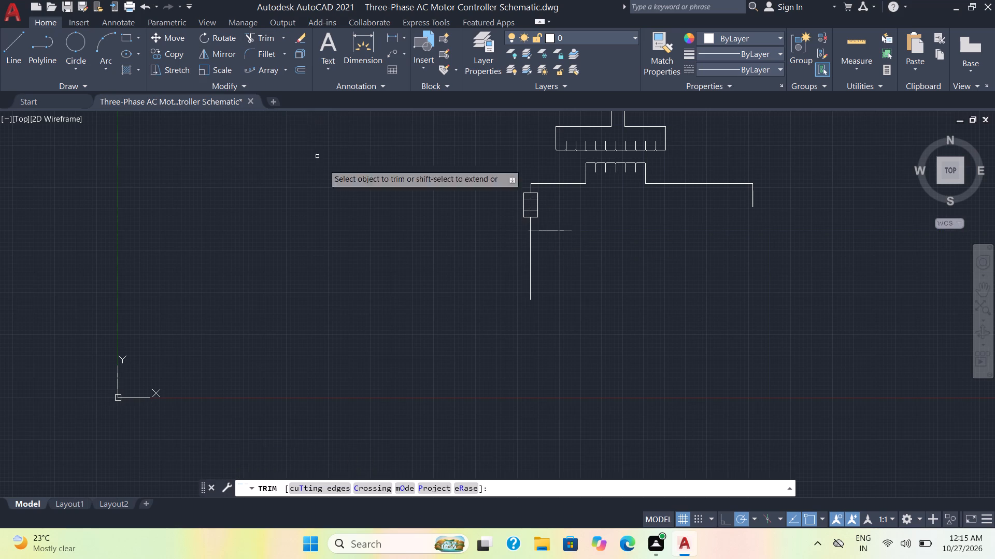
pyautogui.scroll(3, 469, 277)
pyautogui.moveTo(695, 185); pyautogui.dragTo(337, 370, button='middle')
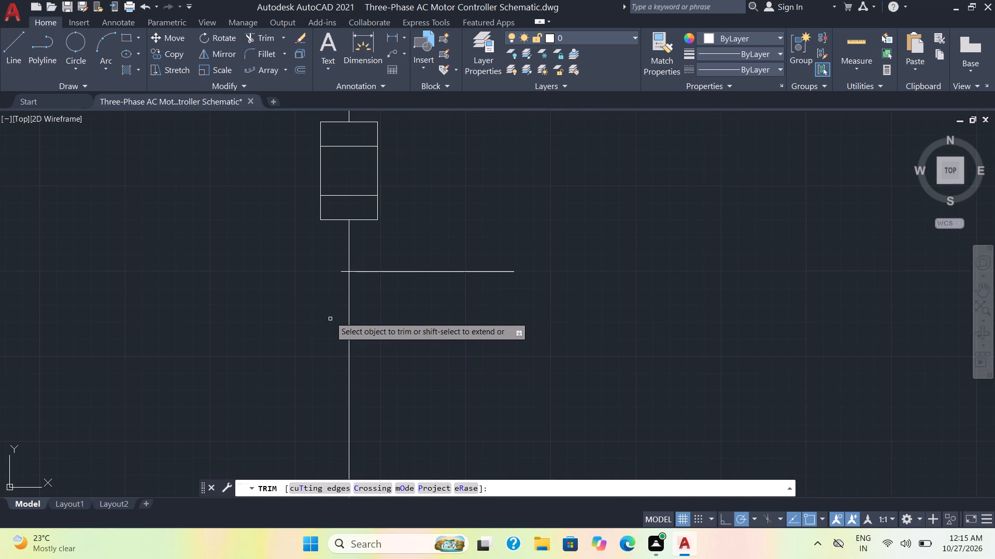
pyautogui.click(340, 270)
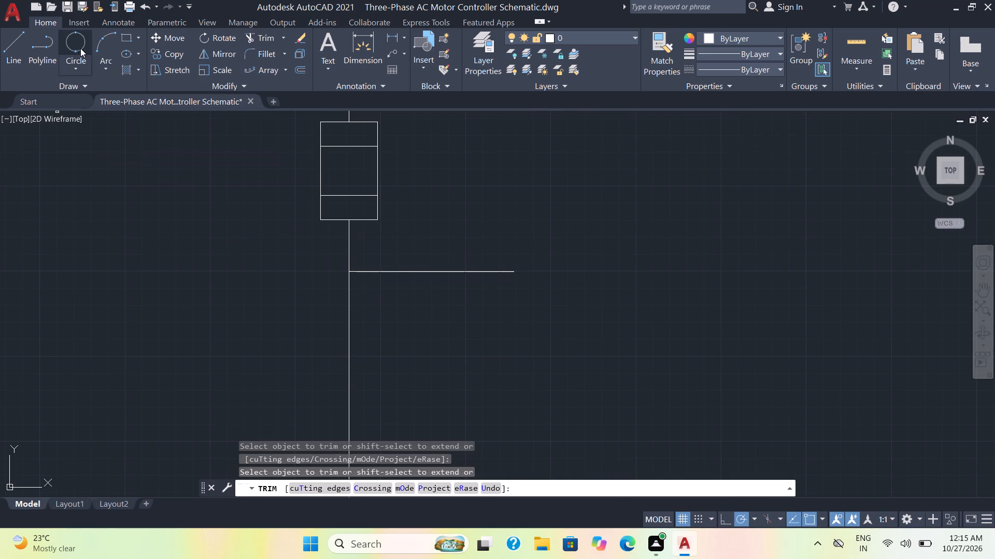
# Draw a small two-point circle at the branch line's free end and copy it about 2 units to the right.
pyautogui.click(76, 45)
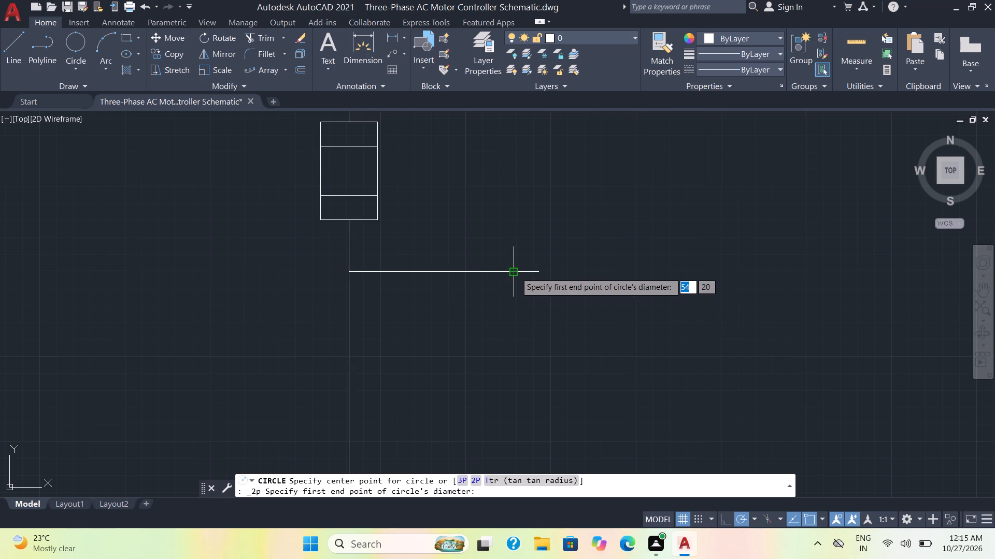
pyautogui.click(516, 272)
pyautogui.click(541, 277)
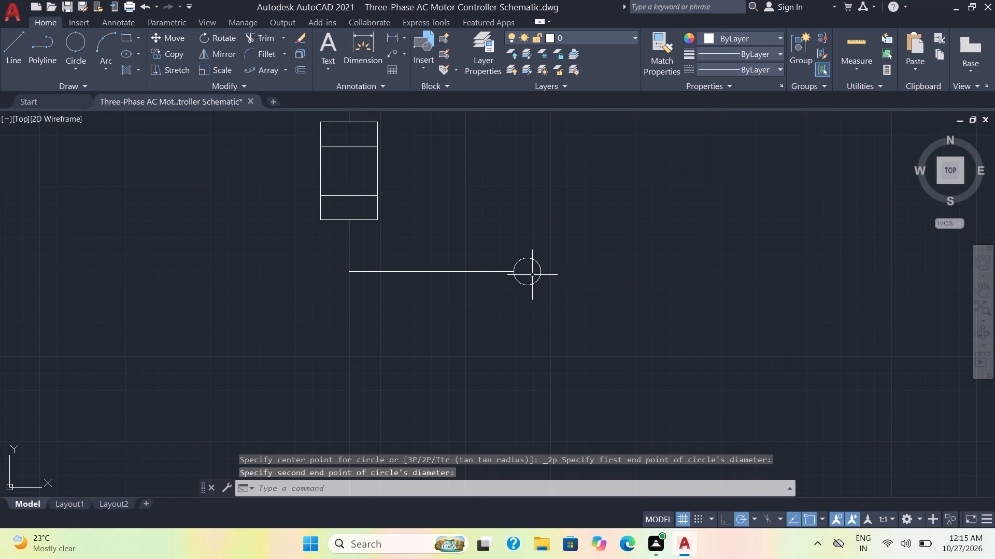
pyautogui.click(529, 286)
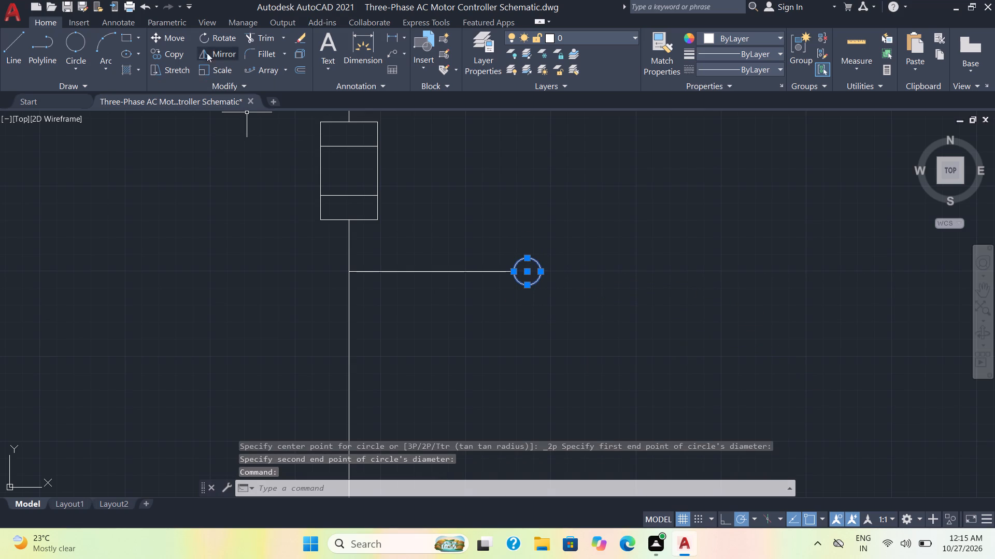
pyautogui.click(167, 51)
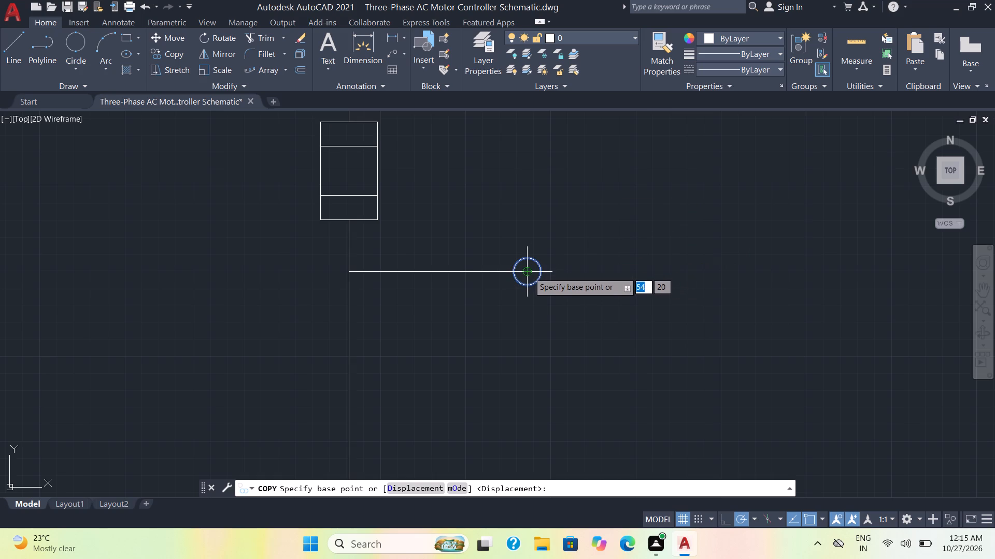
pyautogui.click(528, 273)
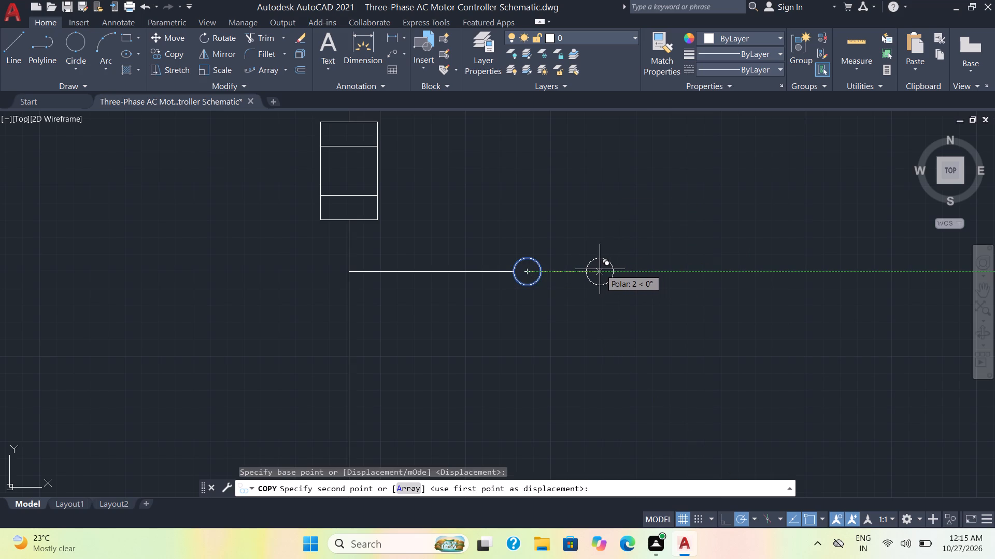
pyautogui.click(600, 269)
# Draw a horizontal line about 3 units long to the right from the second circle's outer edge.
pyautogui.click(15, 48)
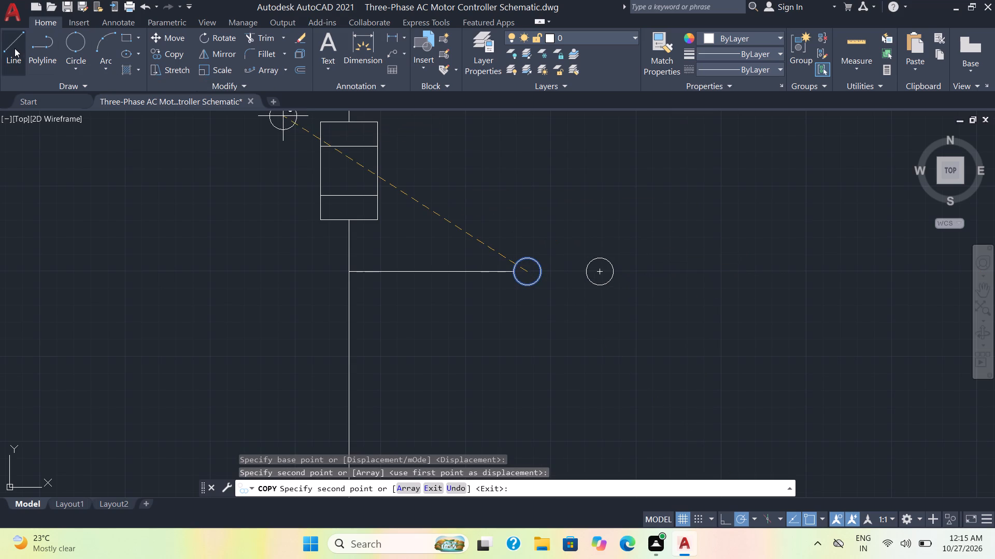
pyautogui.click(618, 273)
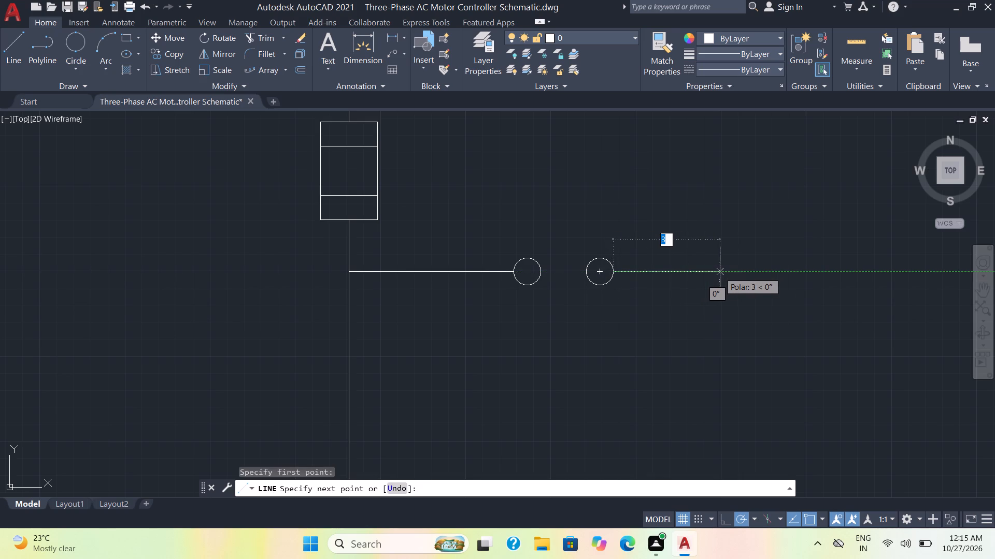
pyautogui.scroll(-1, 720, 272)
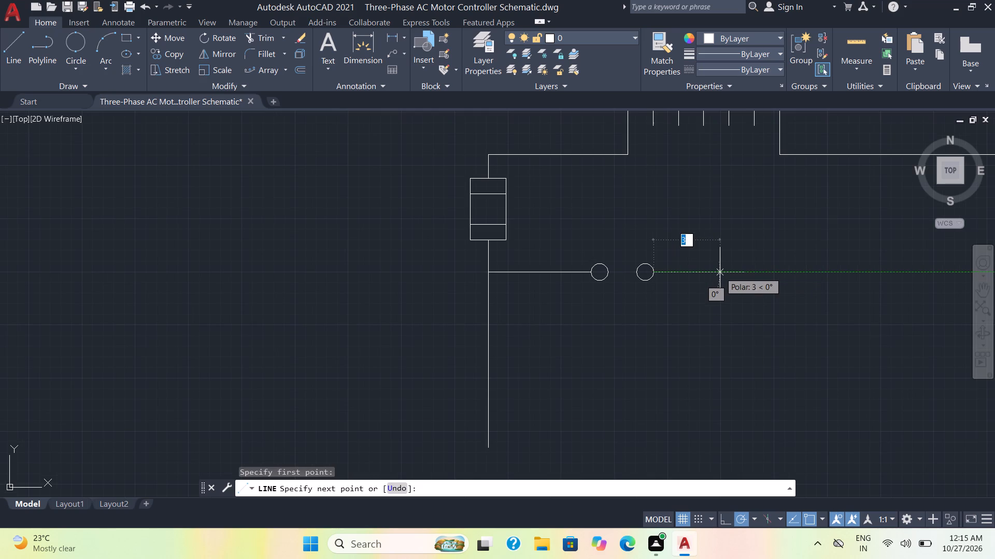
pyautogui.click(721, 271)
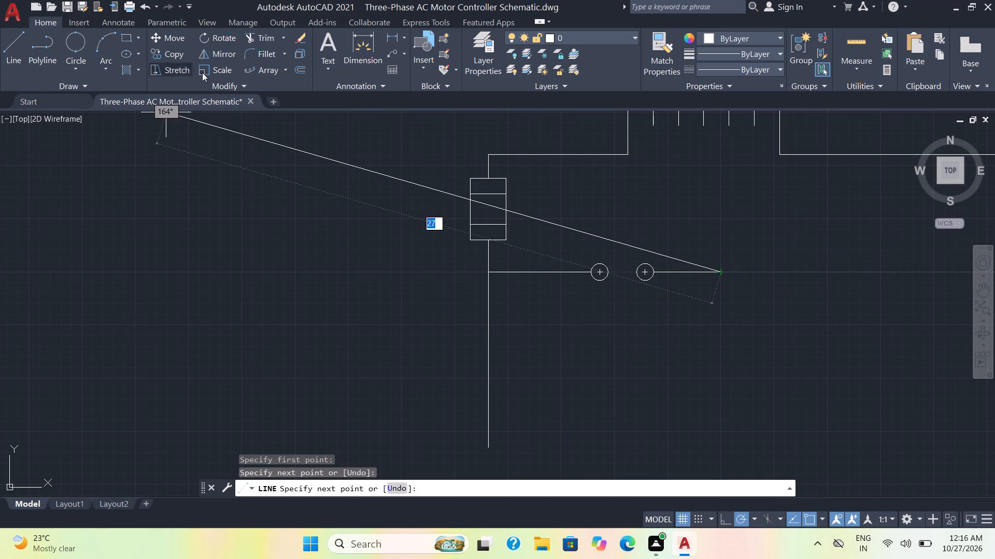
pyautogui.press('space')
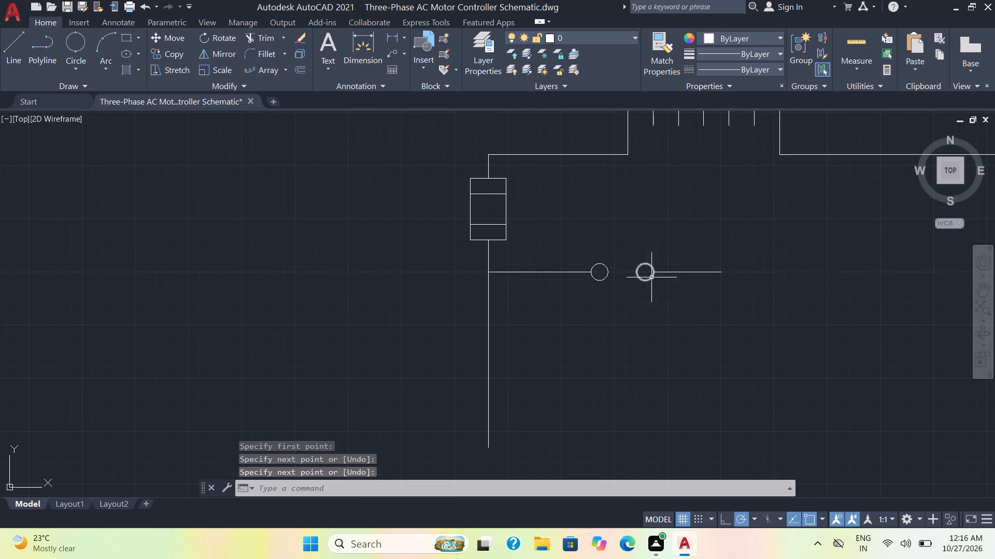
# Copy the pair of circles so the first circle's left edge meets the free end of the new horizontal line.
pyautogui.click(649, 291)
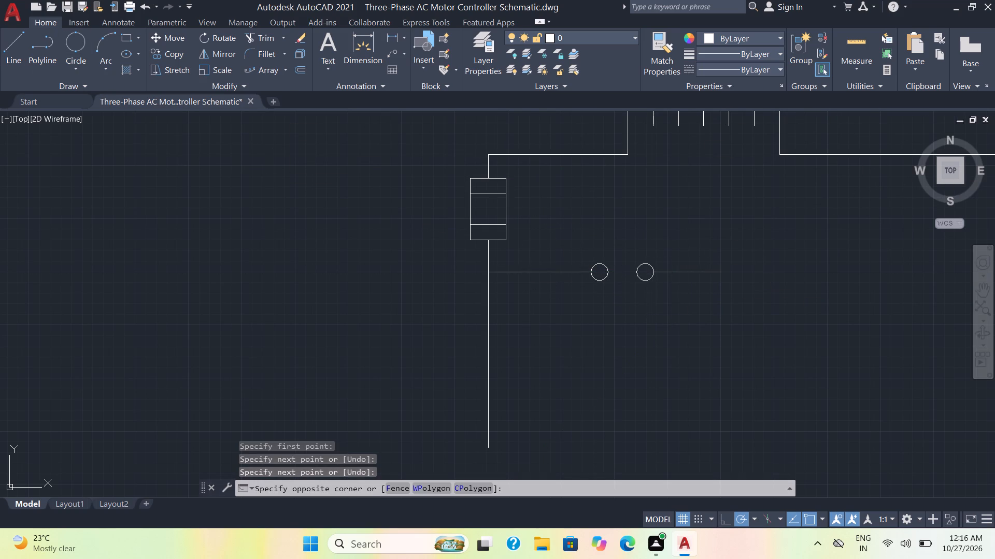
pyautogui.click(600, 257)
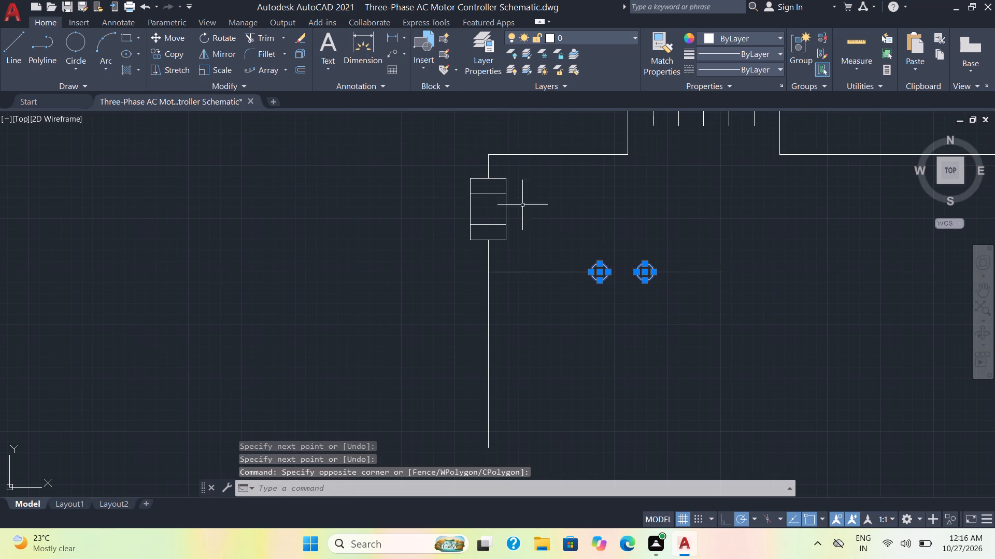
pyautogui.click(165, 54)
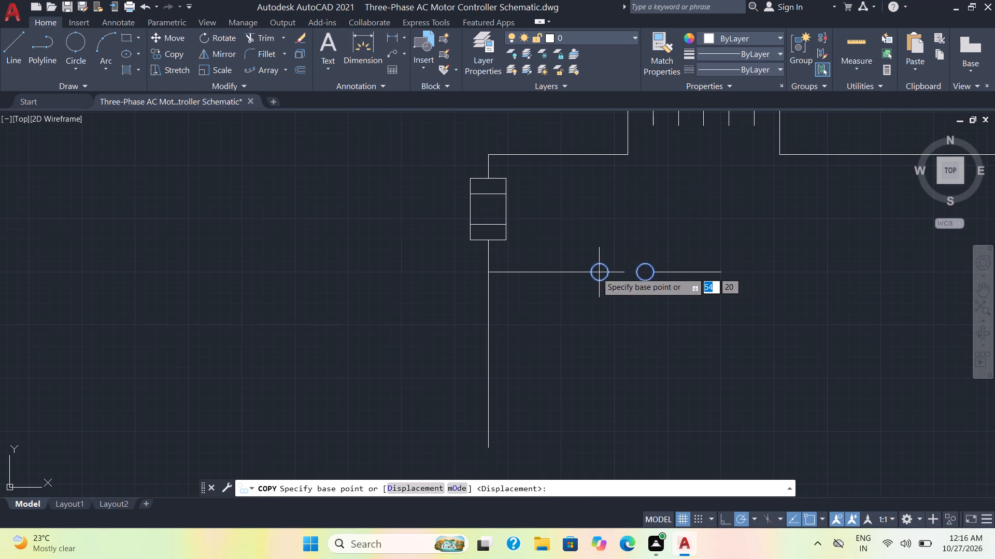
pyautogui.click(587, 271)
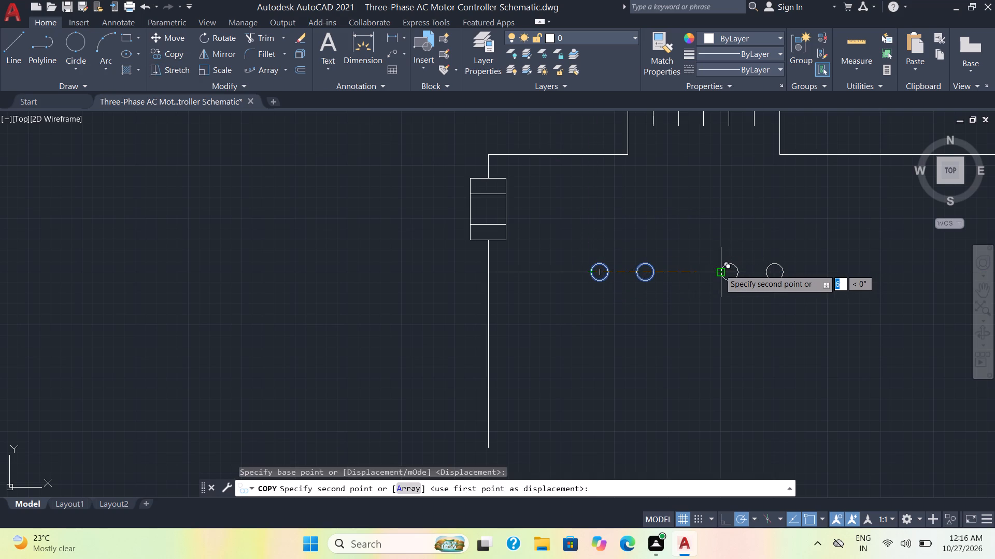
pyautogui.click(719, 269)
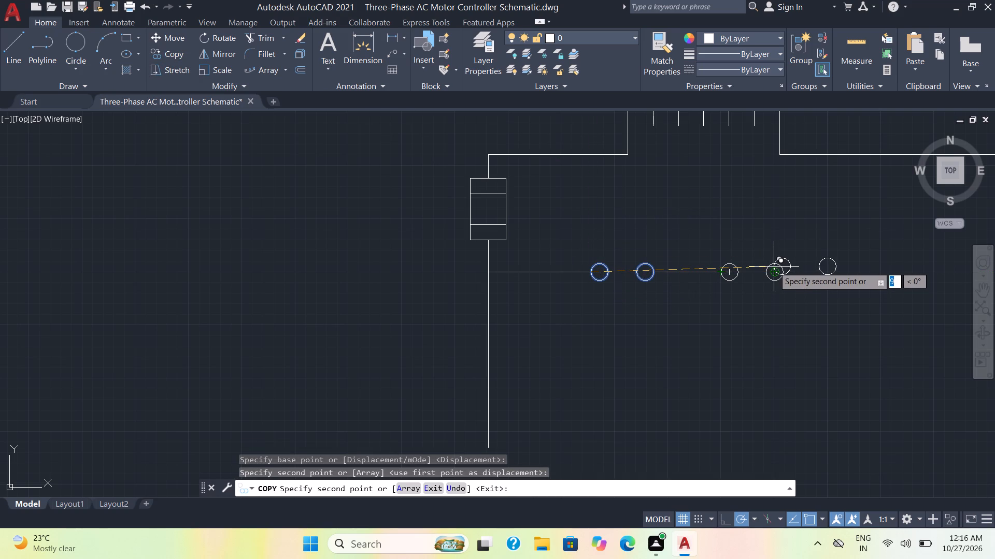
pyautogui.press('space')
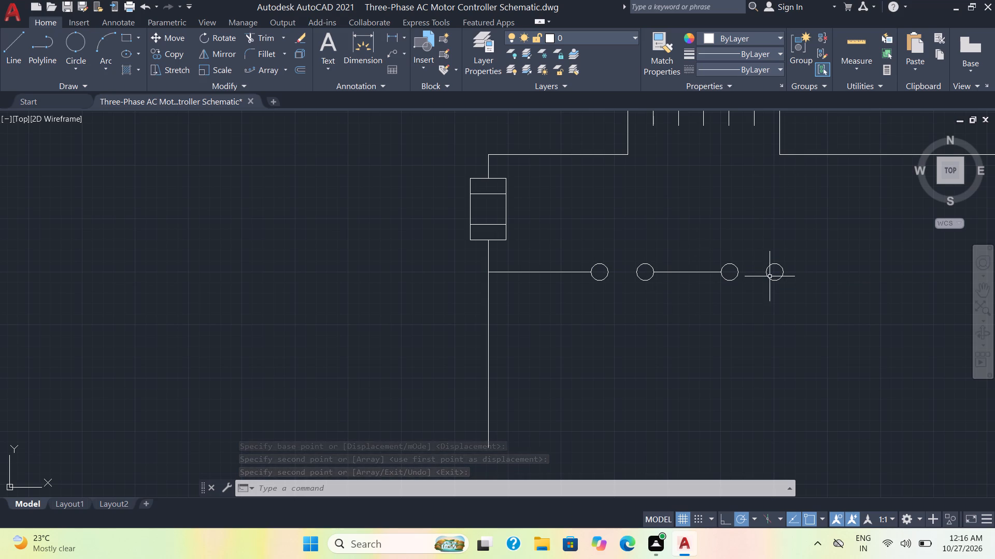
# Draw a horizontal line about 3 units long above the first pair of circles and a vertical line about 1 unit up from its midpoint.
pyautogui.scroll(1, 686, 277)
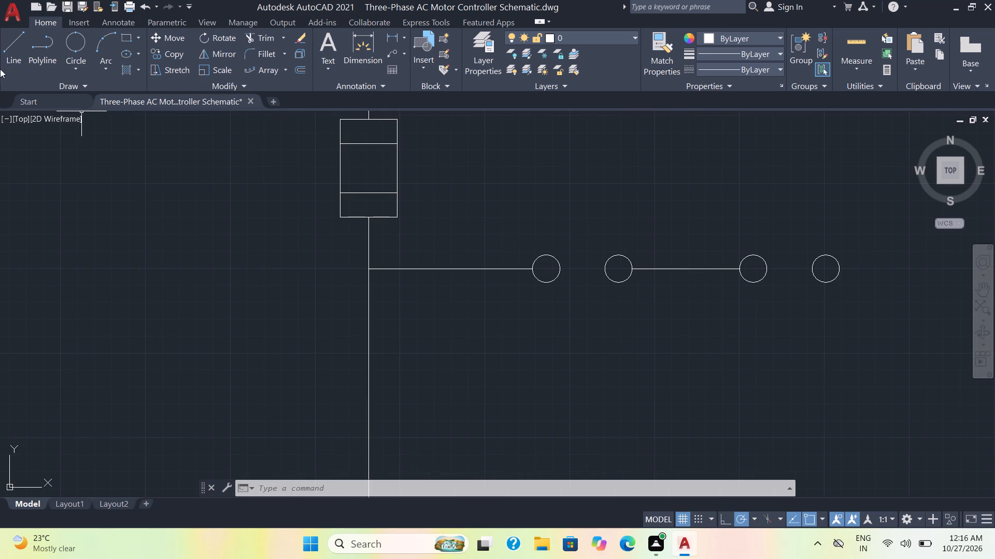
pyautogui.click(7, 70)
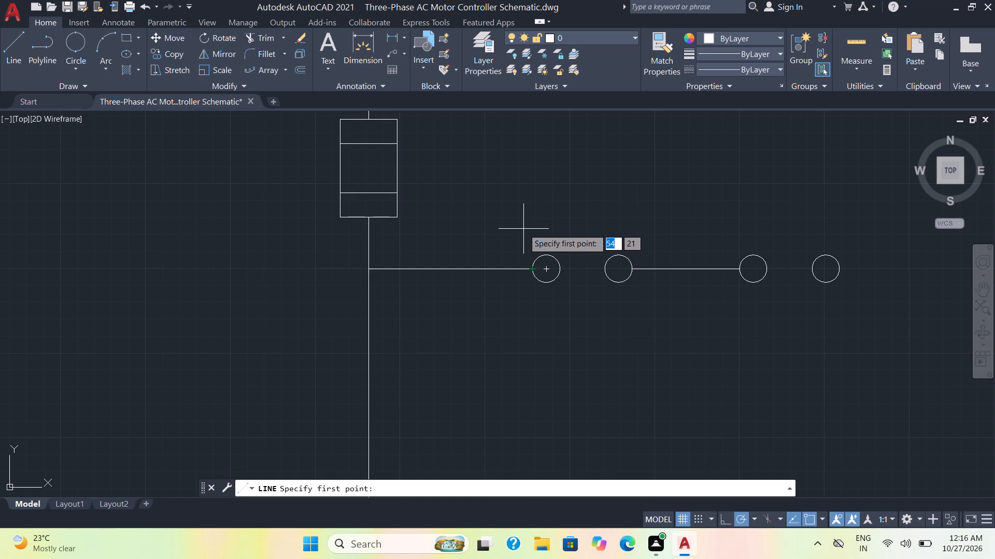
pyautogui.click(524, 222)
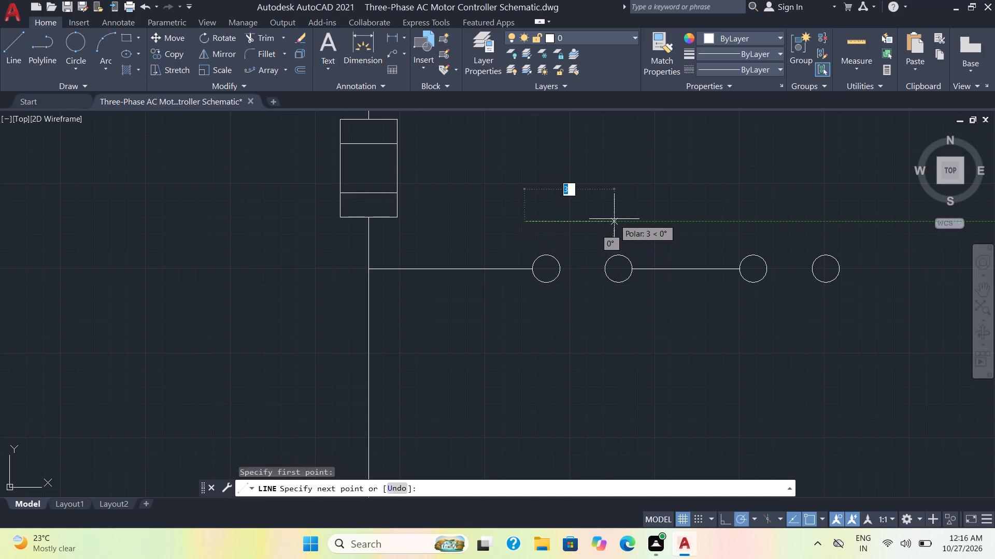
pyautogui.click(622, 221)
pyautogui.press('space')
pyautogui.press('space')
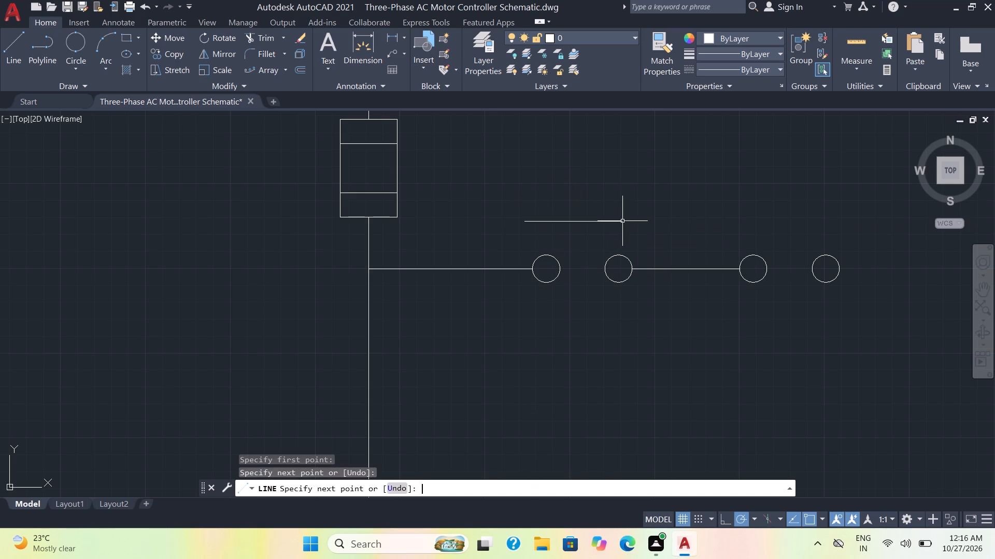
pyautogui.click(573, 220)
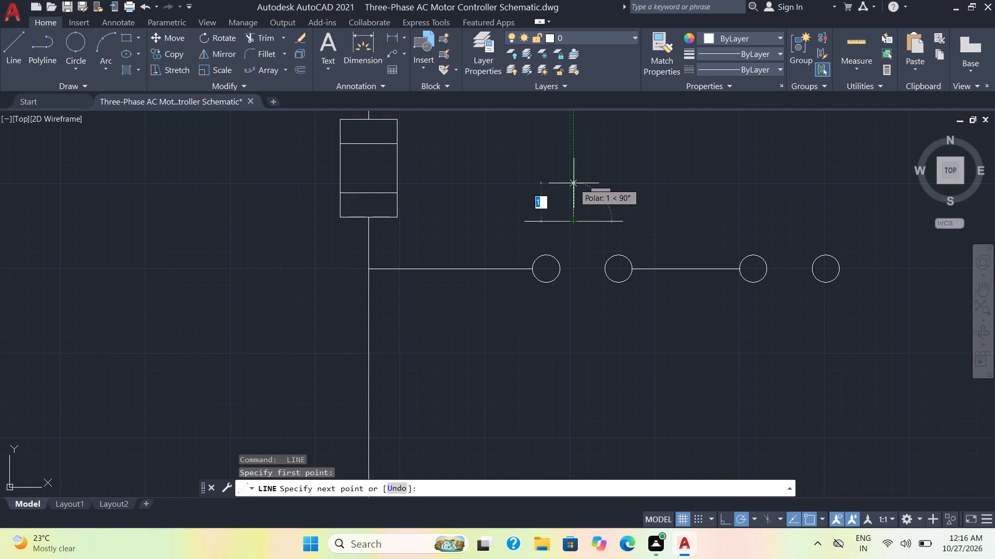
pyautogui.click(574, 183)
pyautogui.press('space')
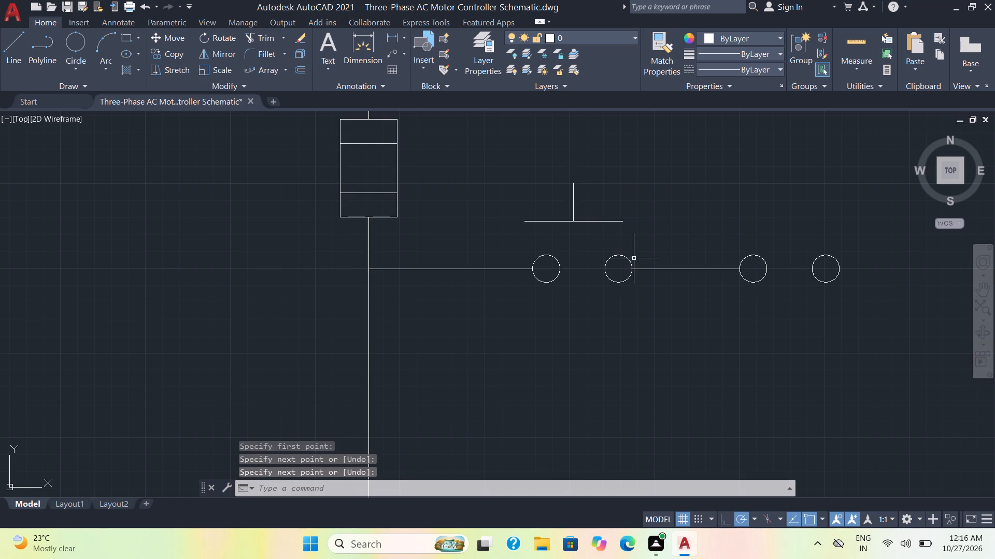
# Move the inverted-T symbol in small shifts to centre it just above the gap between the first pair of circles.
pyautogui.click(637, 229)
pyautogui.click(532, 207)
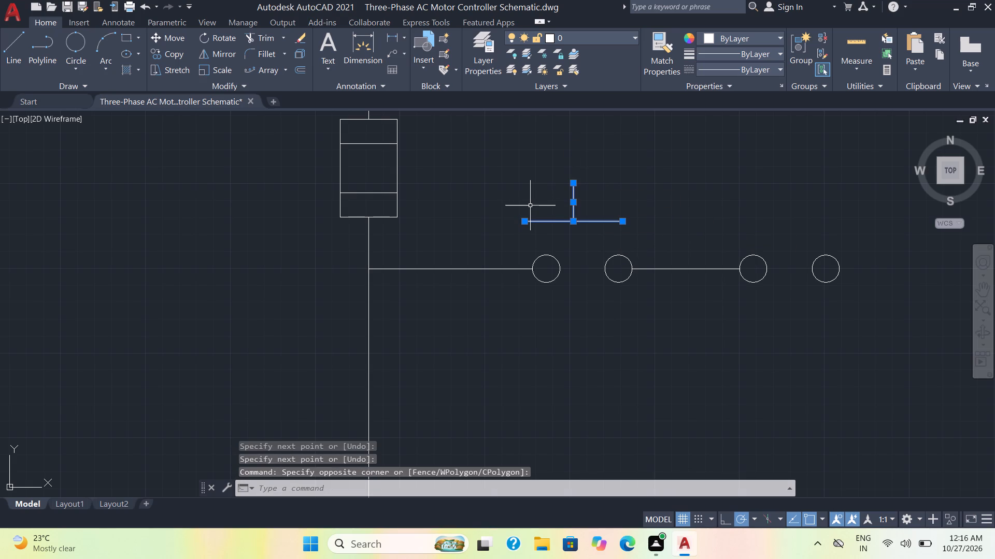
pyautogui.press('m')
pyautogui.press('Return')
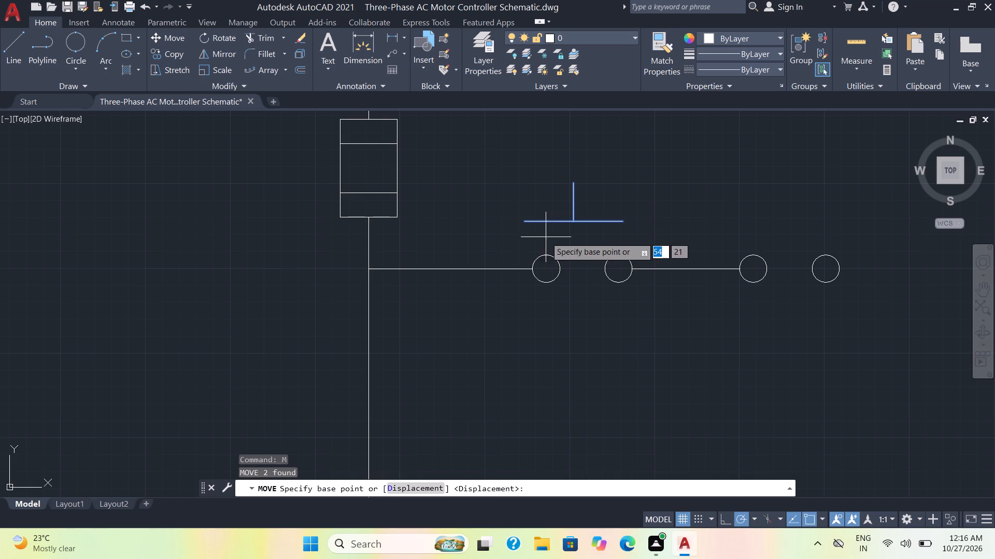
pyautogui.click(575, 223)
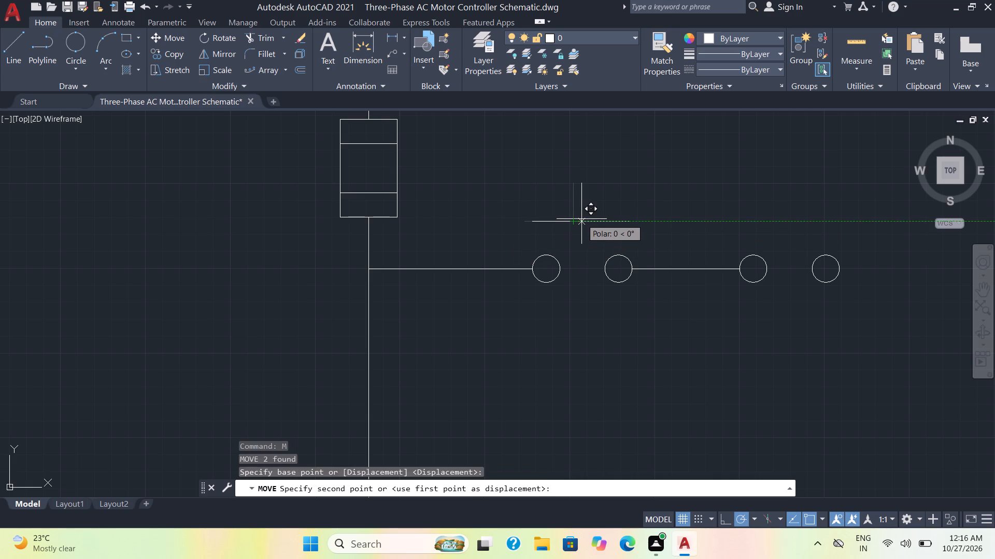
pyautogui.click(584, 218)
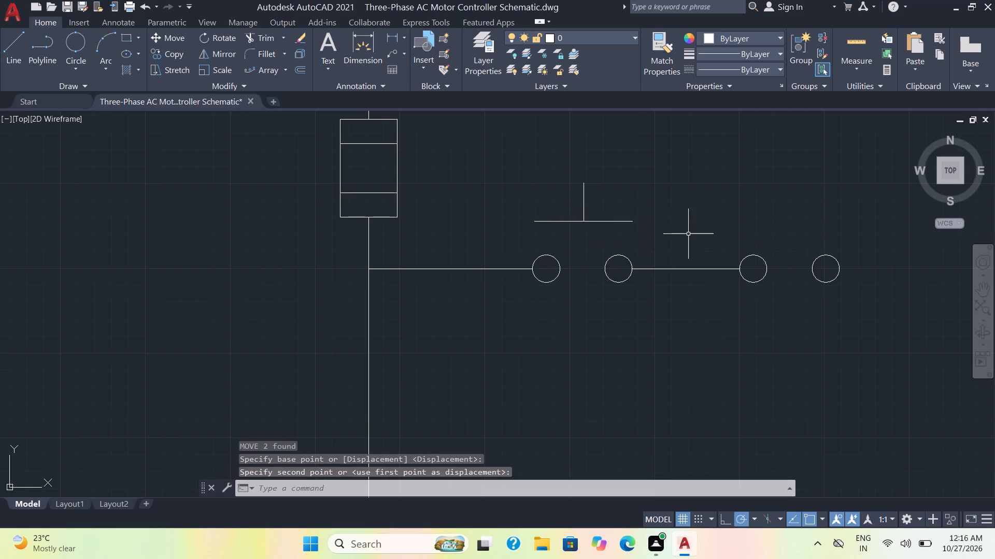
pyautogui.click(624, 240)
pyautogui.click(550, 212)
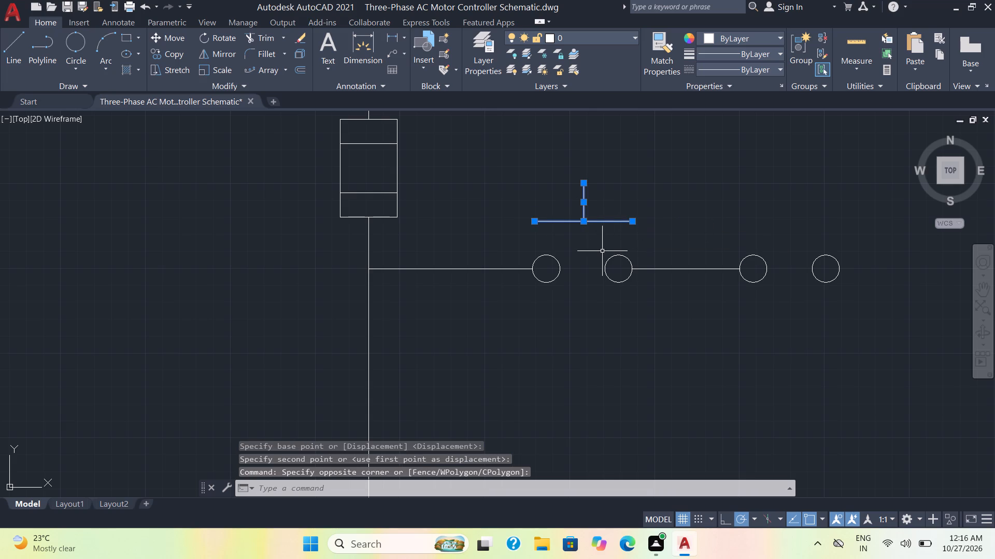
pyautogui.press('m')
pyautogui.press('Return')
pyautogui.click(589, 260)
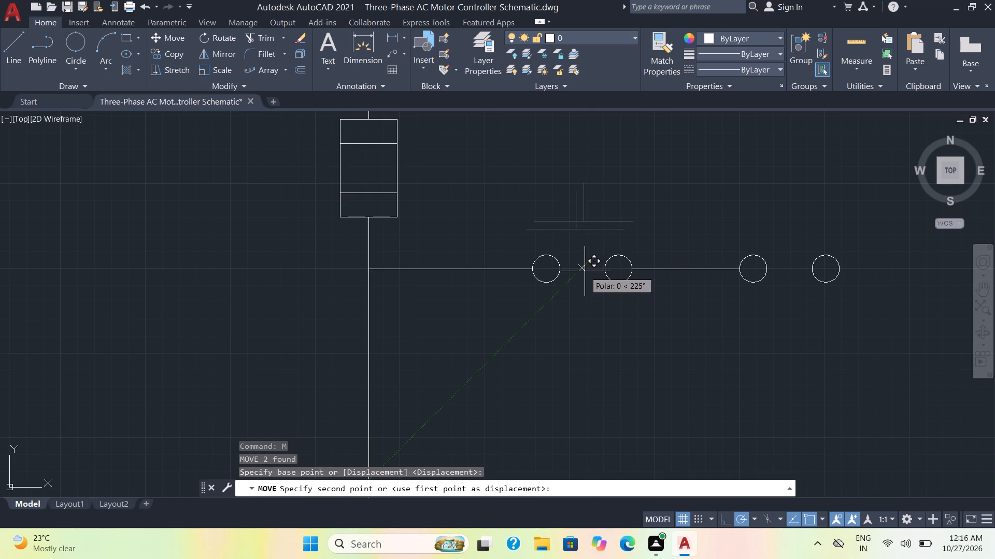
pyautogui.scroll(2, 585, 271)
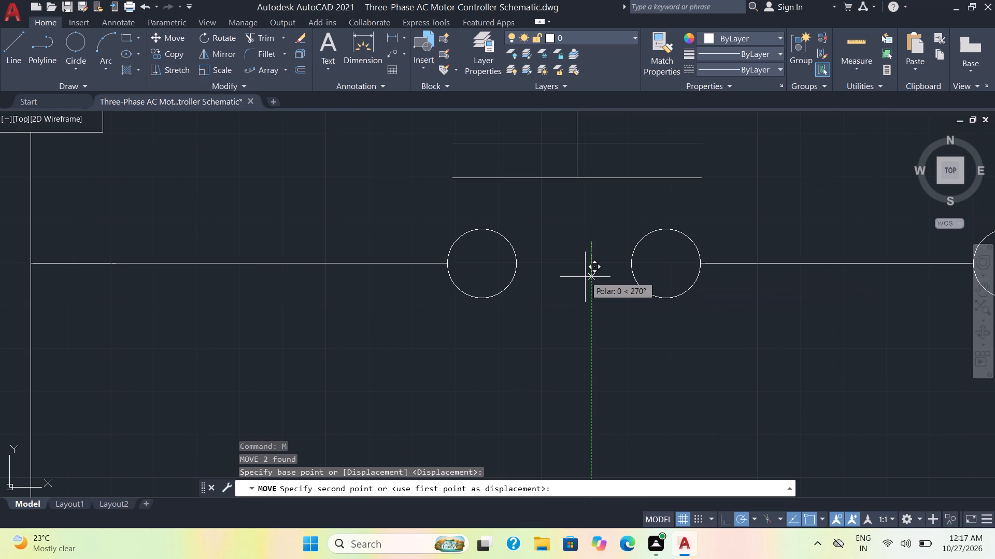
pyautogui.click(584, 278)
# Copy the inverted-T symbol to the second pair of circles, with its horizontal line just below them and its stem in the gap.
pyautogui.scroll(-4, 619, 287)
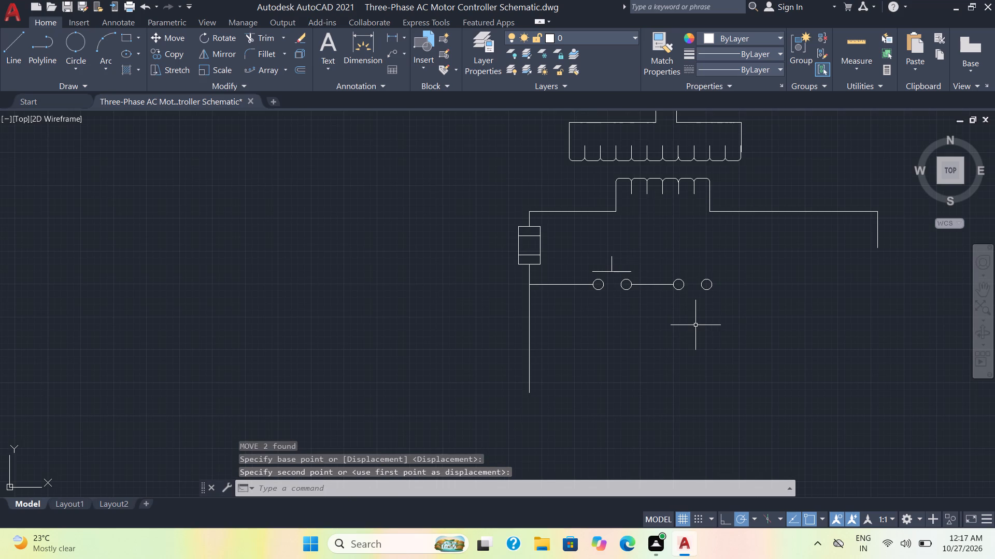
pyautogui.moveTo(695, 325); pyautogui.dragTo(555, 322, button='middle')
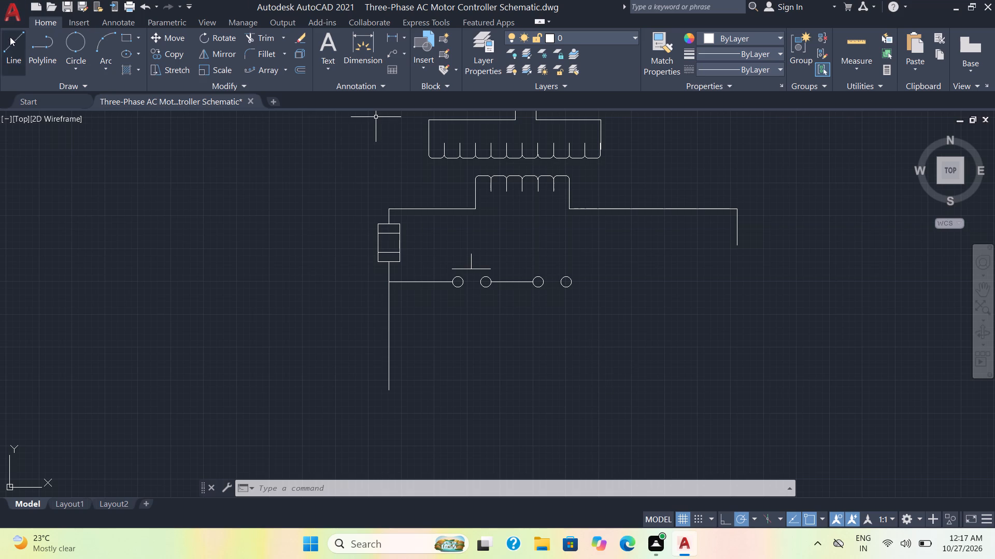
pyautogui.click(494, 273)
pyautogui.click(441, 258)
pyautogui.write('co')
pyautogui.press('Return')
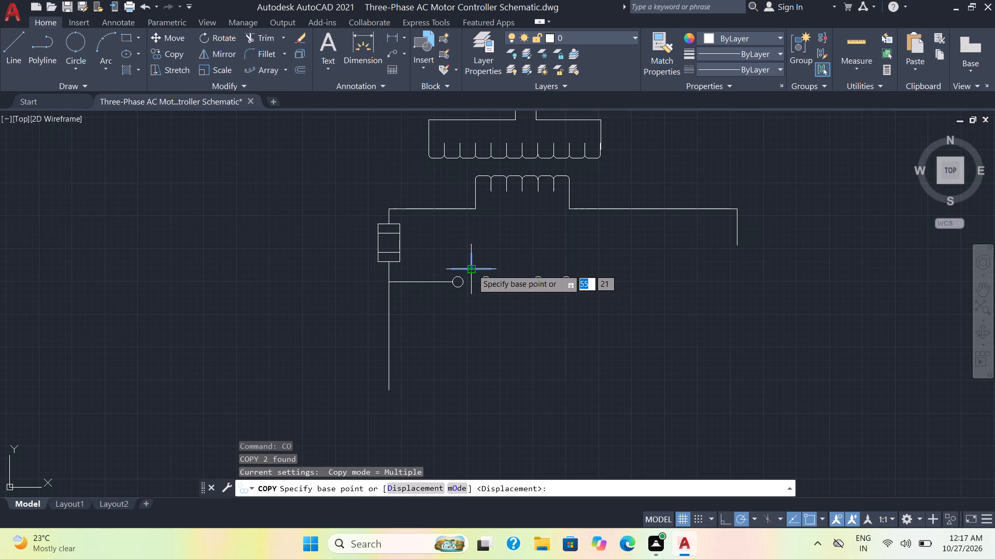
pyautogui.click(472, 269)
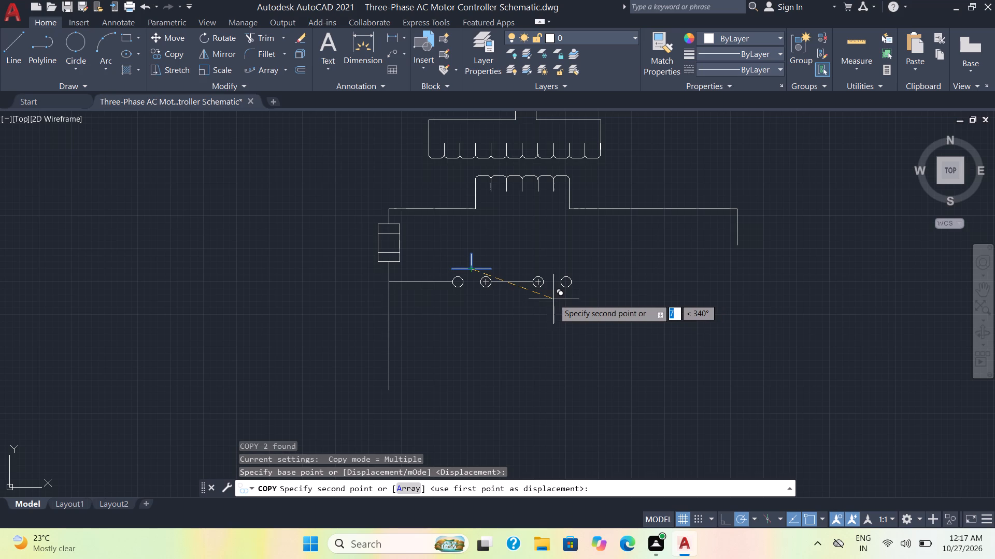
pyautogui.click(554, 293)
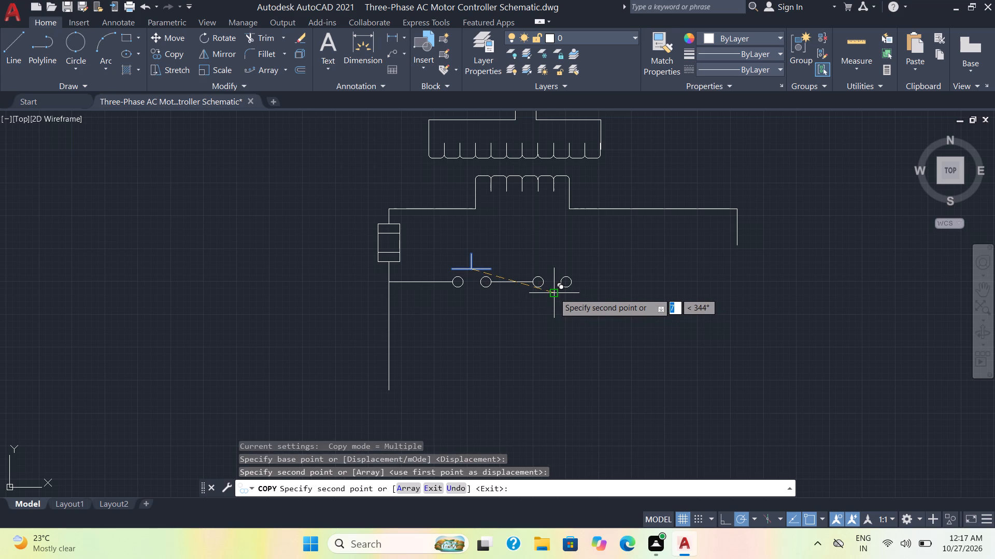
pyautogui.press('space')
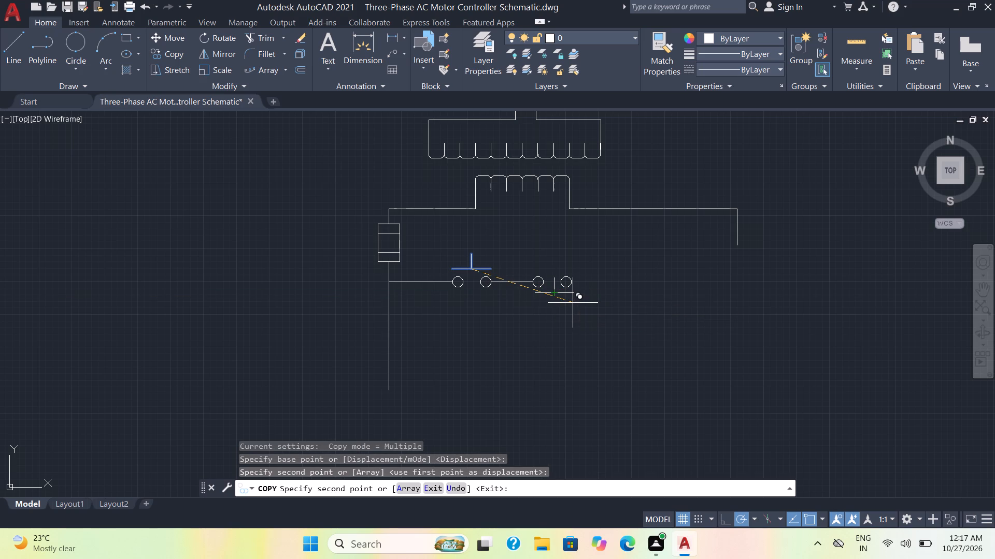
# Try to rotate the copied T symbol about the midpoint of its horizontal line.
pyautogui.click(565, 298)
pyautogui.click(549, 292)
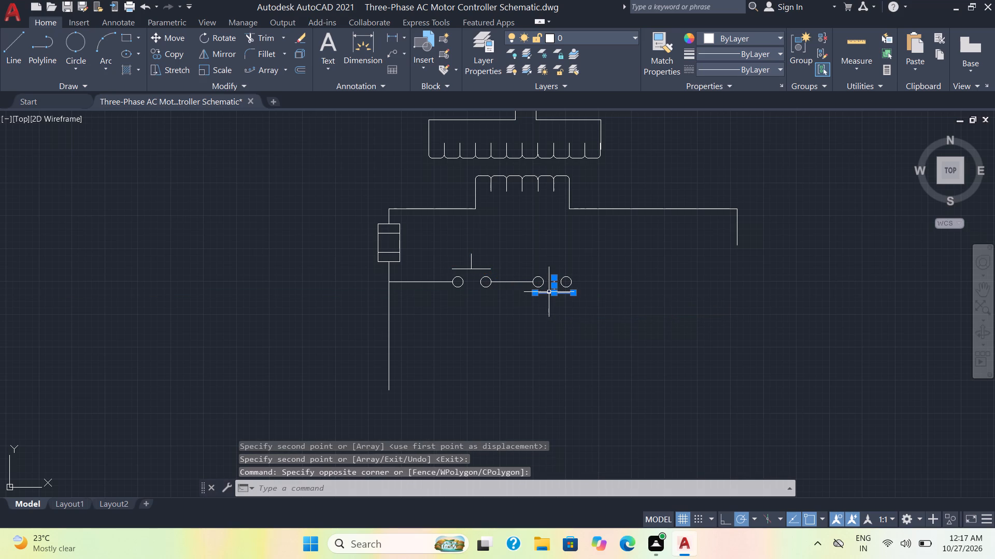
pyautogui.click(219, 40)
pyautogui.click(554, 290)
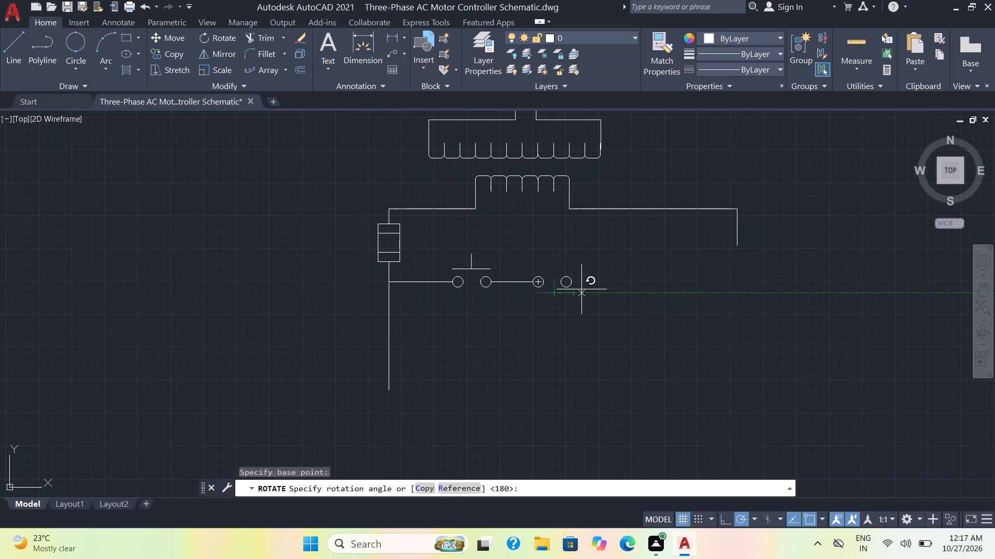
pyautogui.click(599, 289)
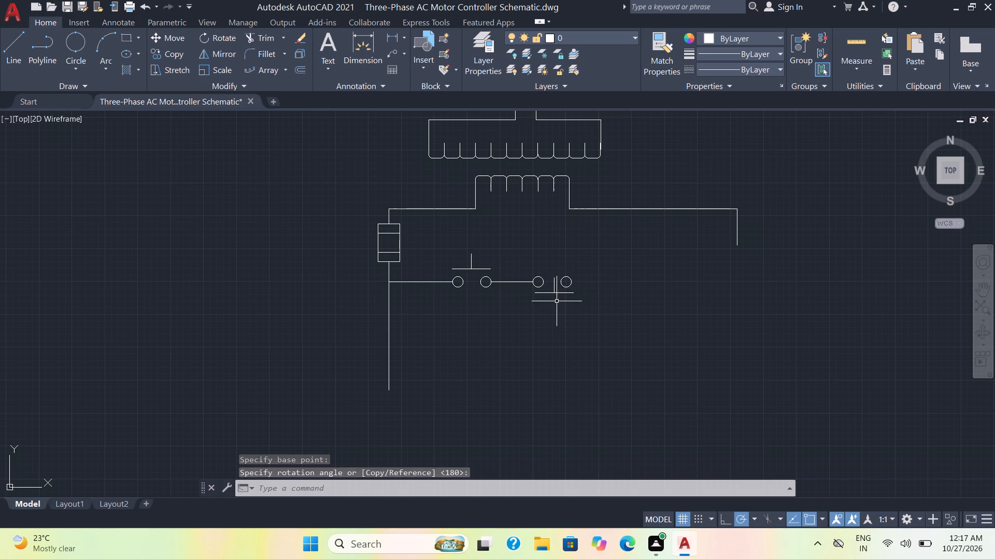
# Move the copied T symbol slightly to the left to centre its stem between the second pair of circles.
pyautogui.click(557, 301)
pyautogui.click(548, 288)
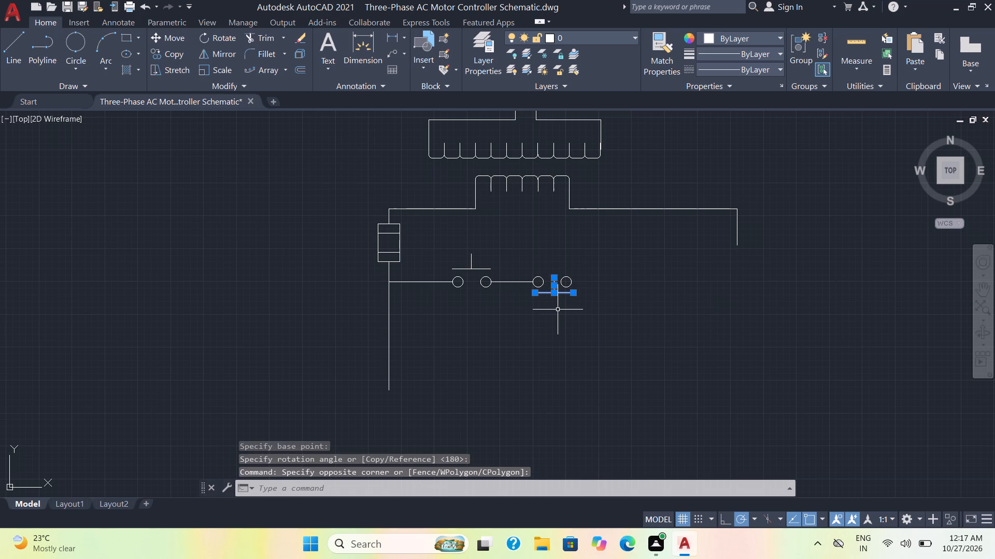
pyautogui.press('m')
pyautogui.press('Return')
pyautogui.scroll(2, 556, 307)
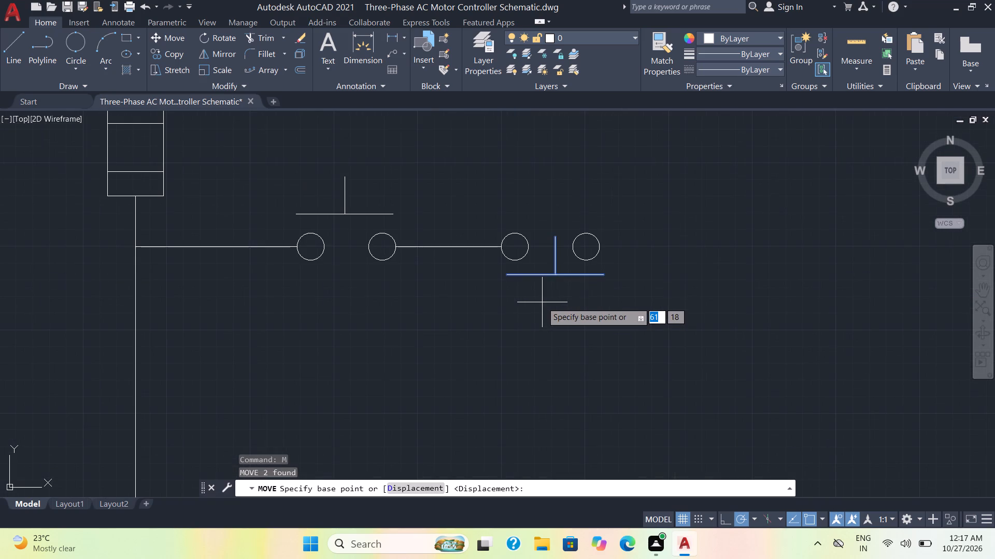
pyautogui.click(557, 273)
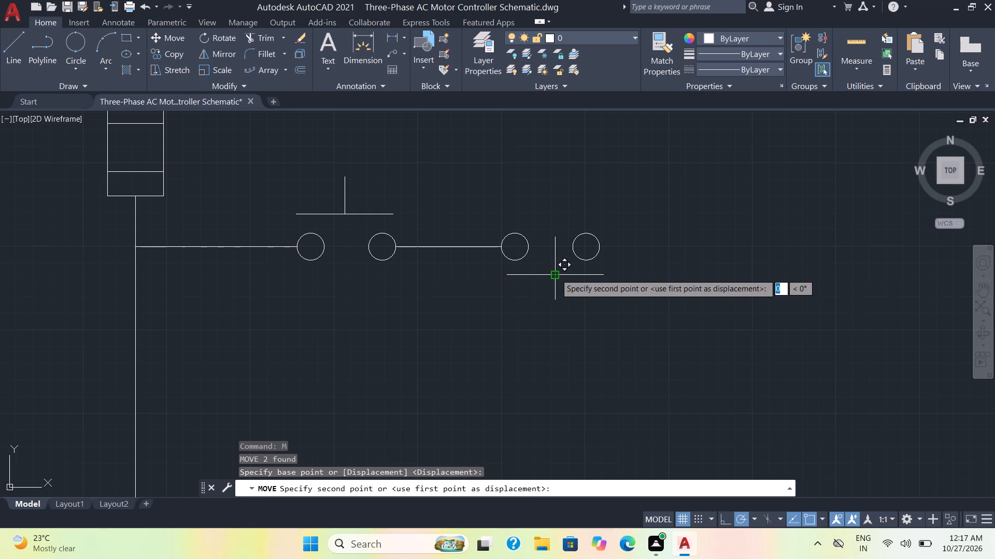
pyautogui.scroll(2, 555, 274)
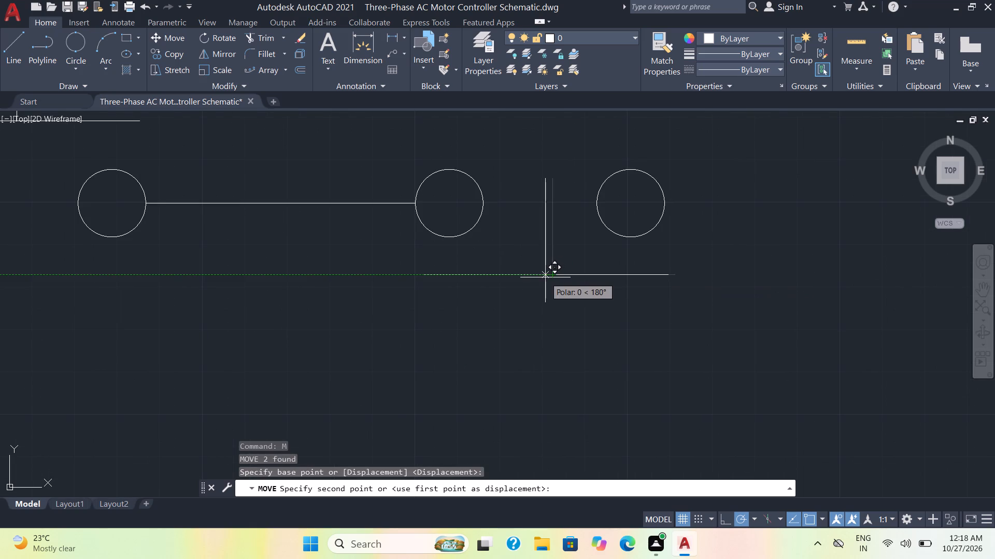
pyautogui.click(545, 277)
# Draw a three-point arc bulging upward above the second pair of circles, peaking above the stem of the copied T.
pyautogui.scroll(-2, 573, 299)
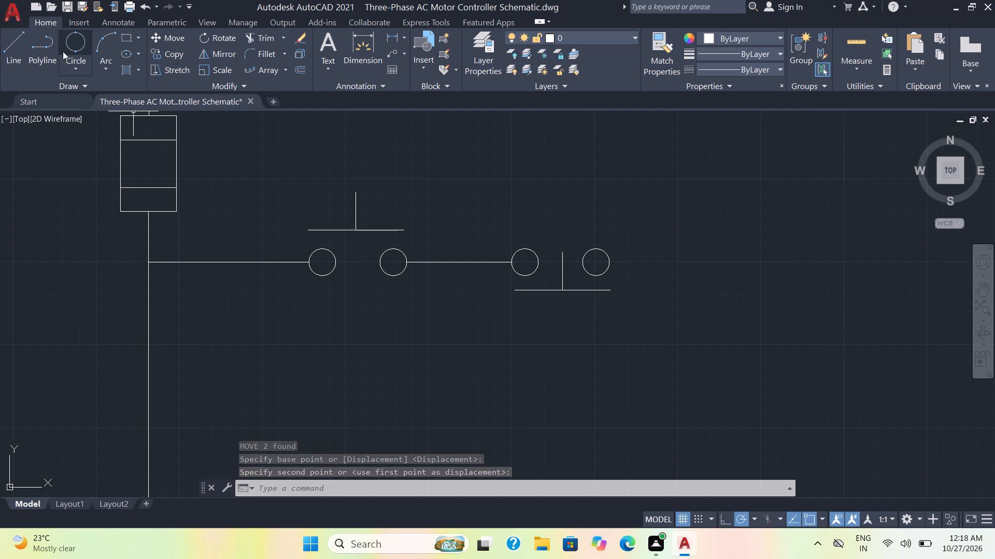
pyautogui.click(99, 46)
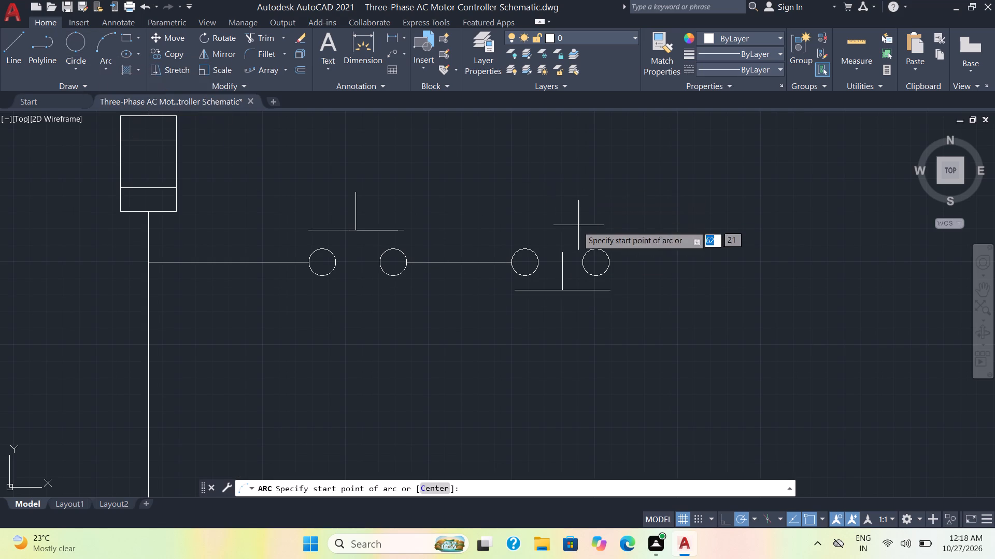
pyautogui.scroll(1, 522, 234)
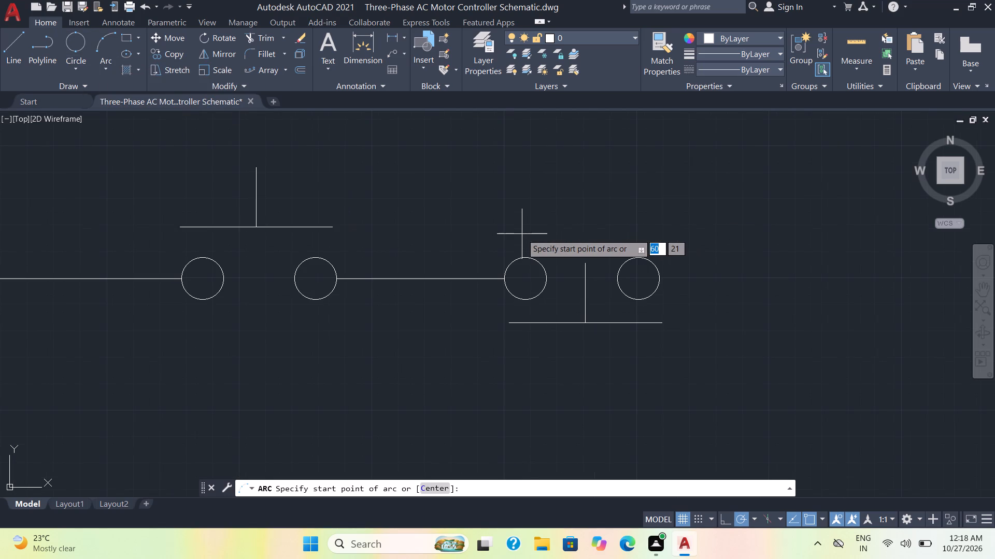
pyautogui.click(522, 233)
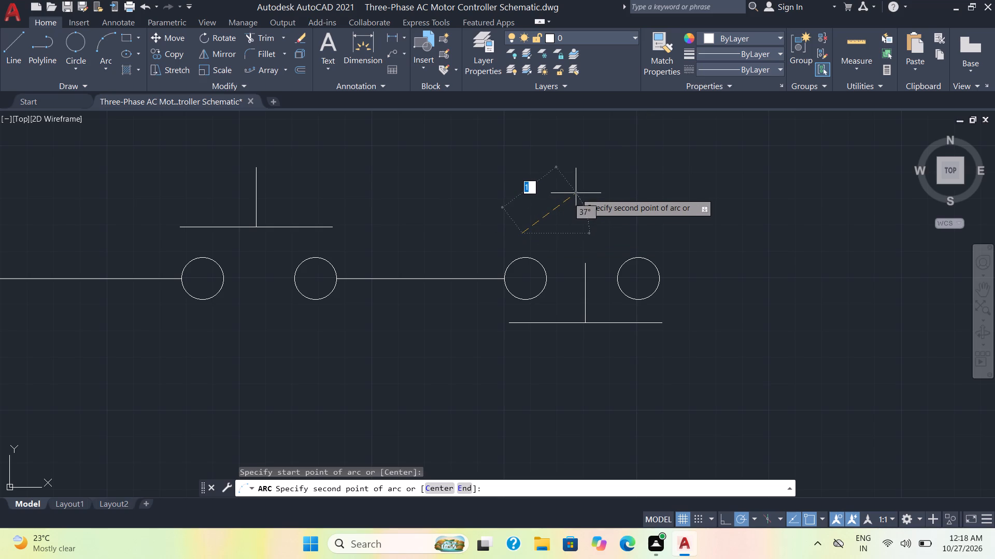
pyautogui.click(583, 190)
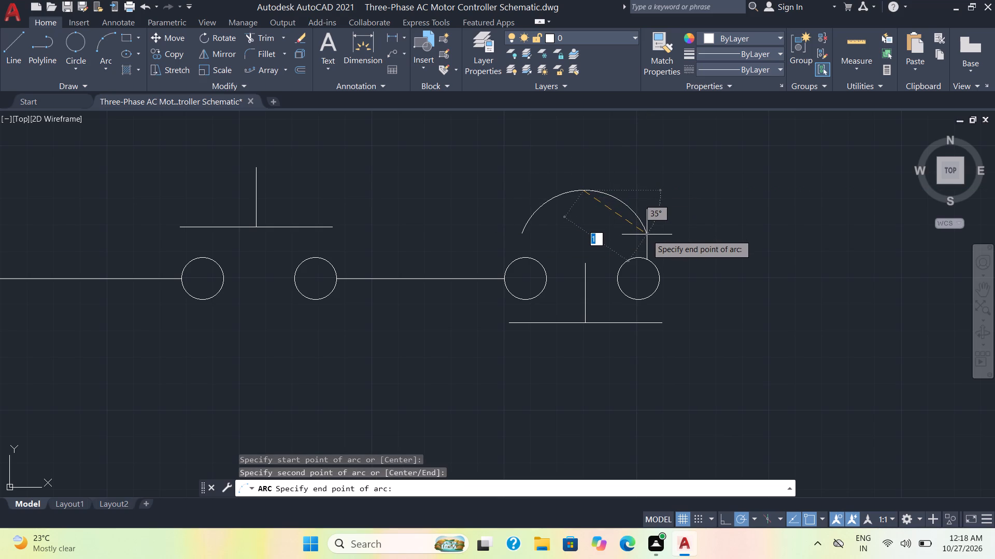
pyautogui.click(647, 234)
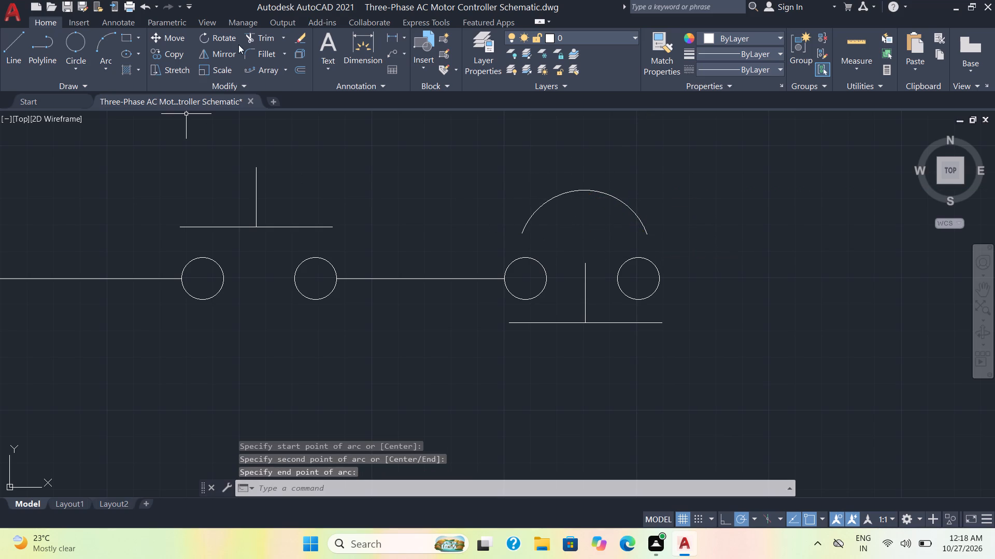
# Extend the copied T's vertical stem up to the arc.
pyautogui.click(256, 39)
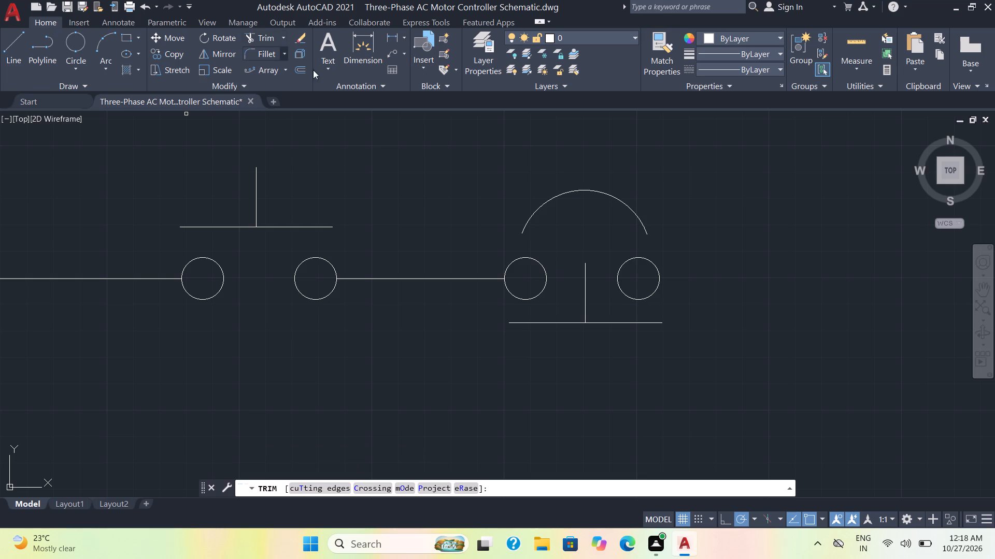
pyautogui.keyDown('shift'); pyautogui.click(586, 281); pyautogui.keyUp('shift')
pyautogui.scroll(-1, 683, 248)
pyautogui.press('Escape')
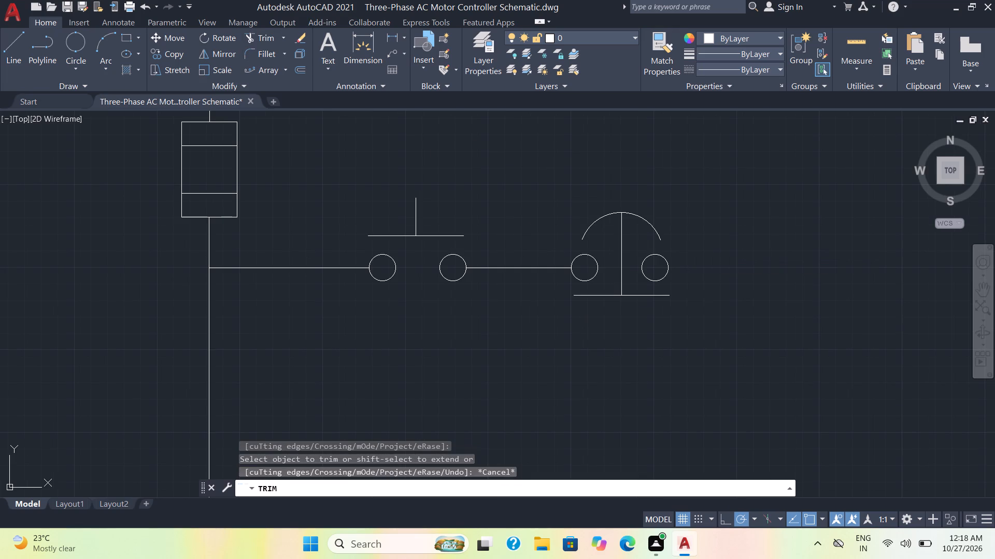
# Draw a horizontal line about 4 units long extending right from the right-hand circle of the second contact pair.
pyautogui.scroll(-2, 680, 246)
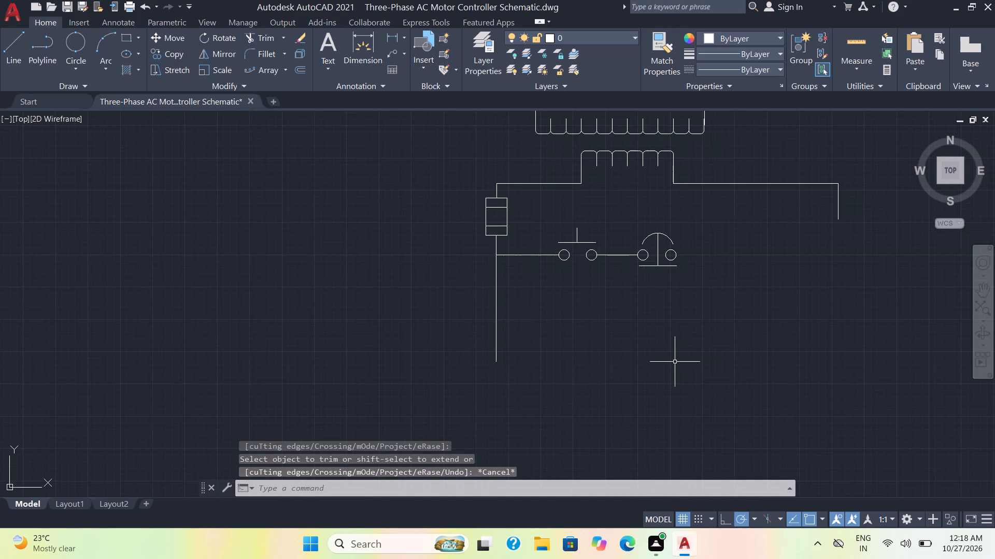
pyautogui.moveTo(675, 362); pyautogui.dragTo(521, 388, button='middle')
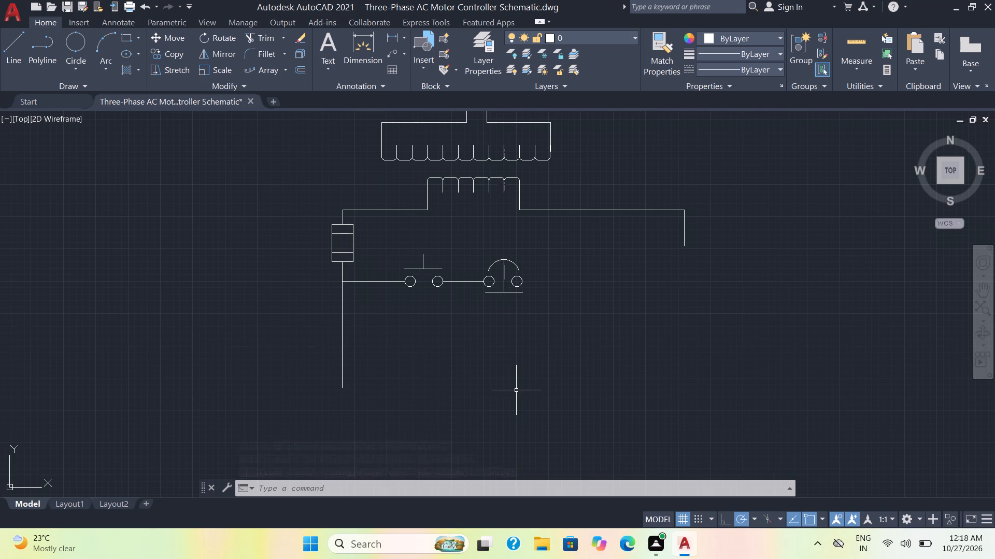
pyautogui.click(12, 49)
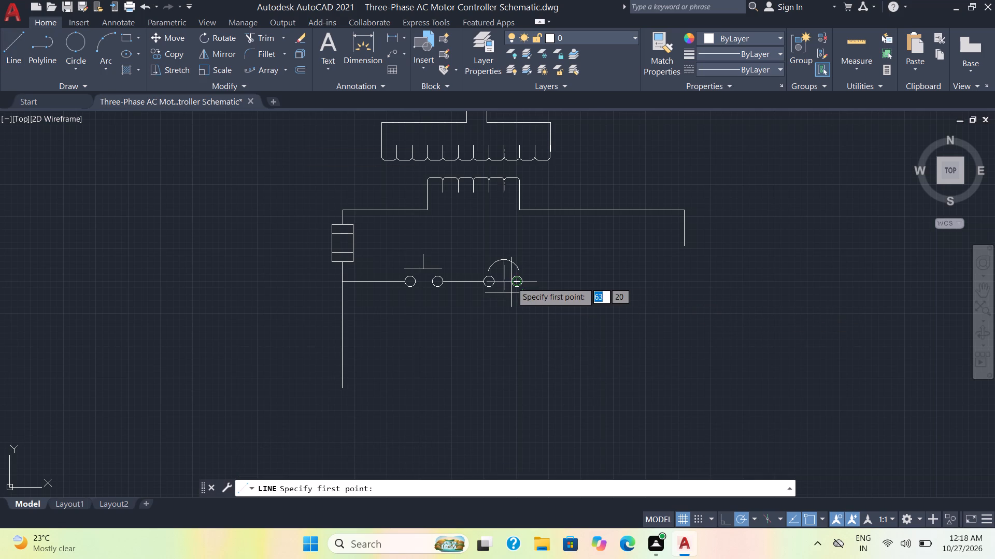
pyautogui.scroll(3, 523, 279)
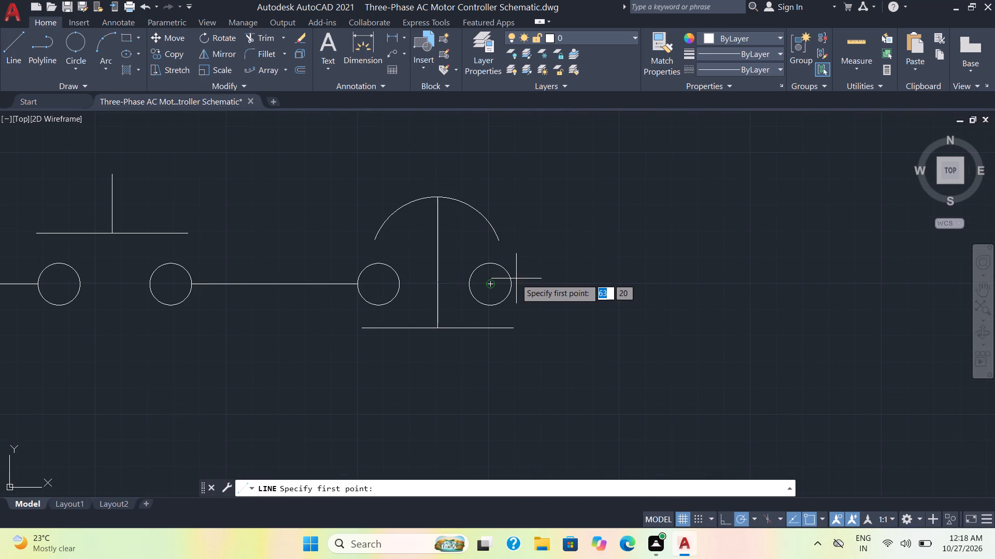
pyautogui.click(512, 285)
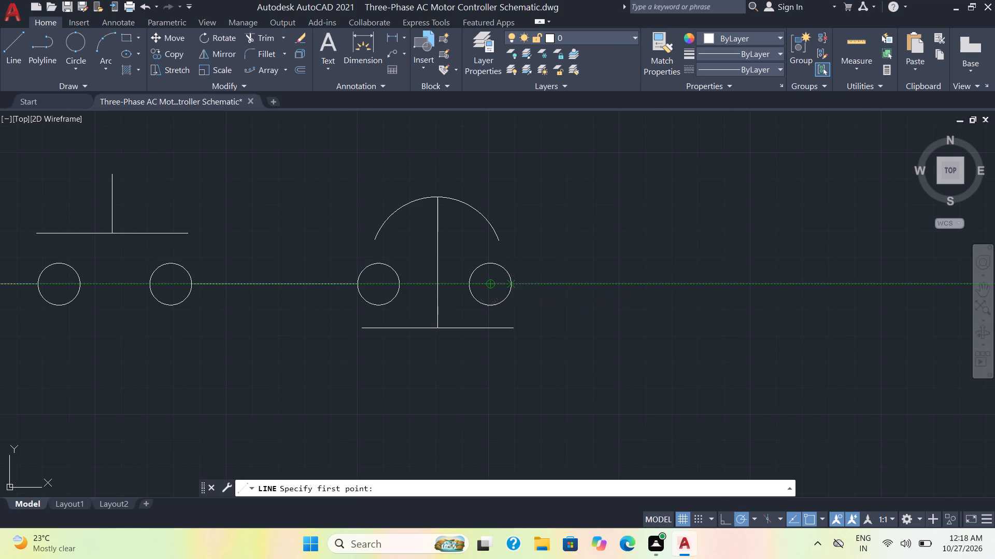
pyautogui.scroll(-4, 609, 285)
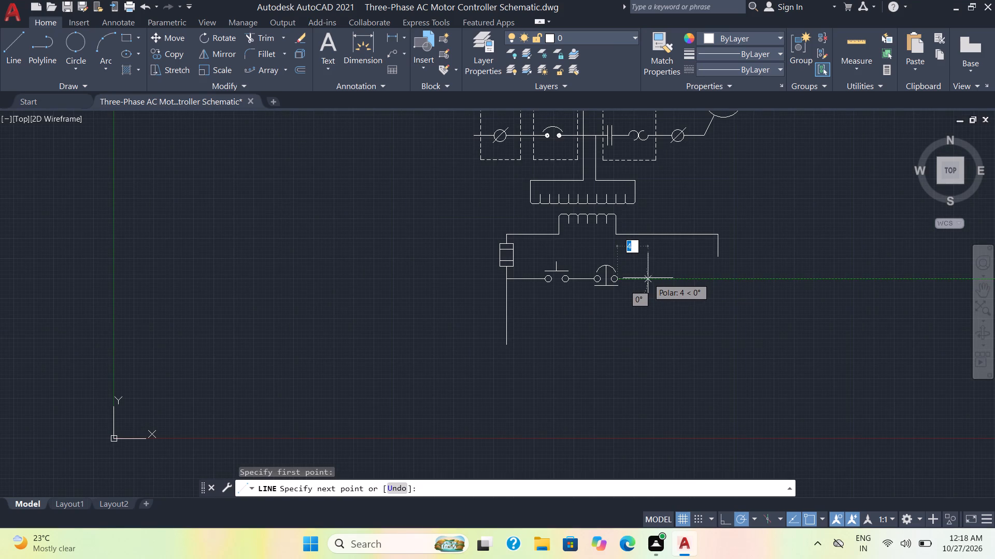
pyautogui.click(651, 278)
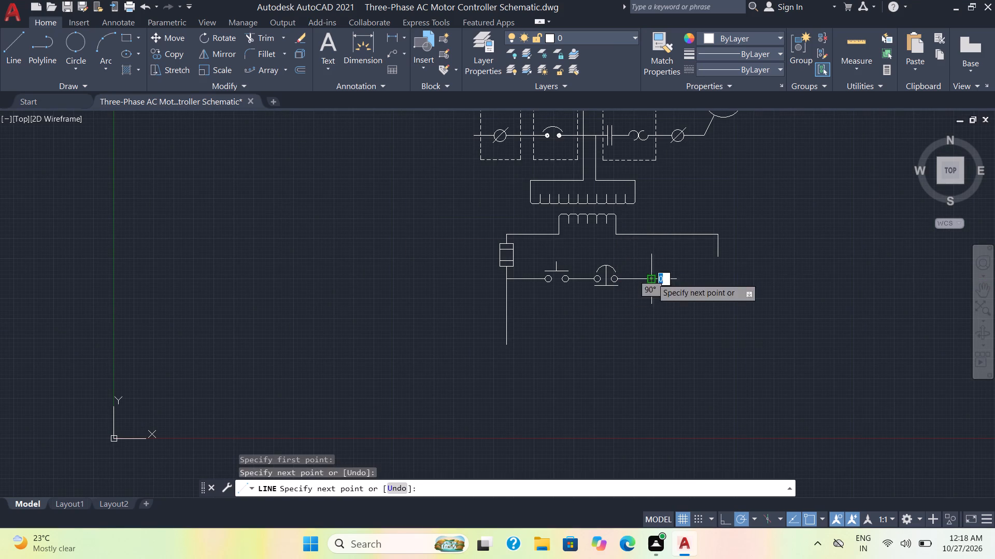
# Draw a two-point circle about 6 units in diameter starting at the right end of the new line.
pyautogui.click(76, 39)
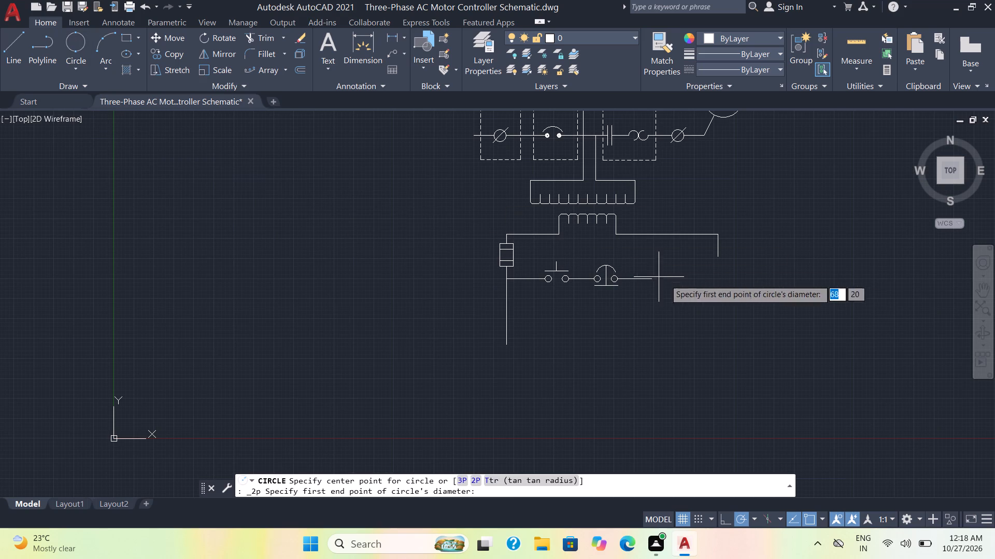
pyautogui.click(652, 278)
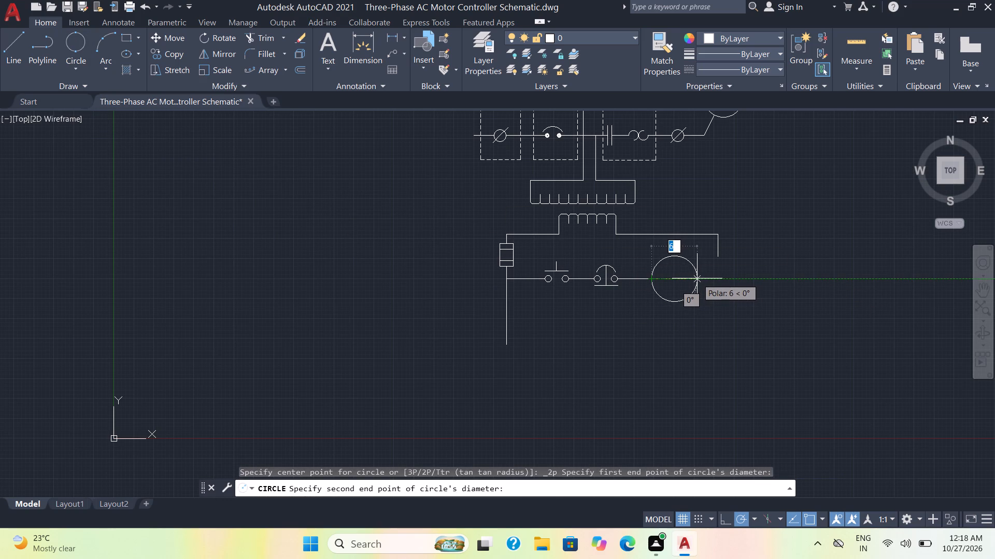
pyautogui.click(697, 278)
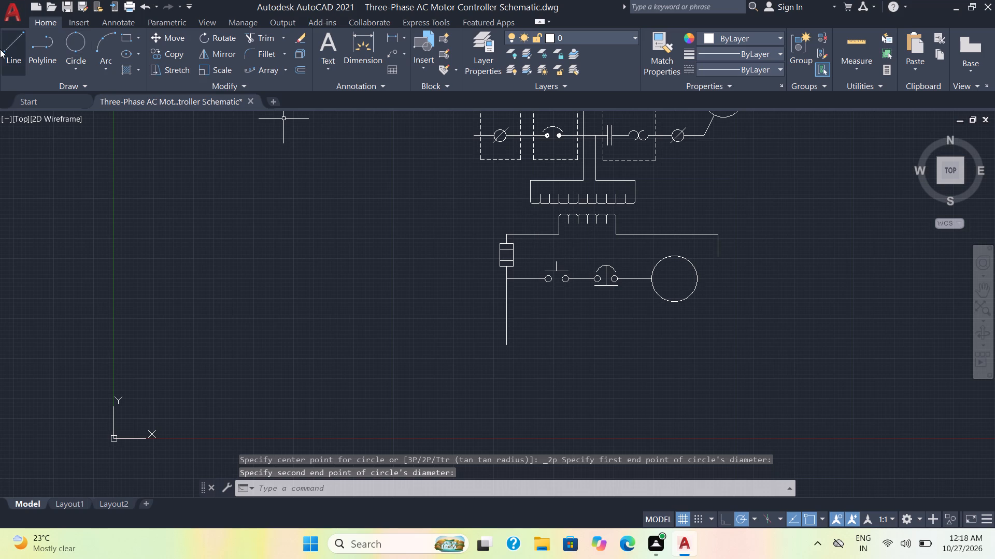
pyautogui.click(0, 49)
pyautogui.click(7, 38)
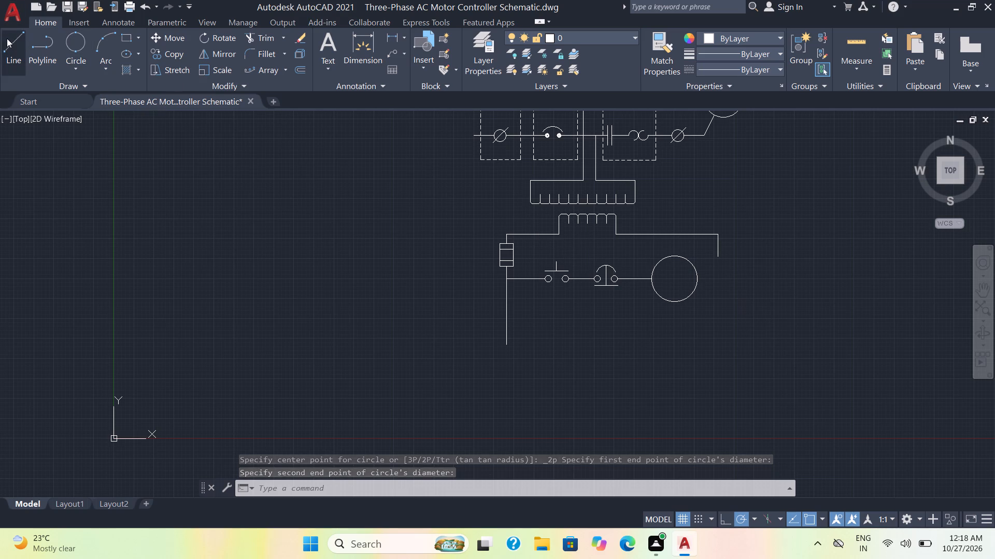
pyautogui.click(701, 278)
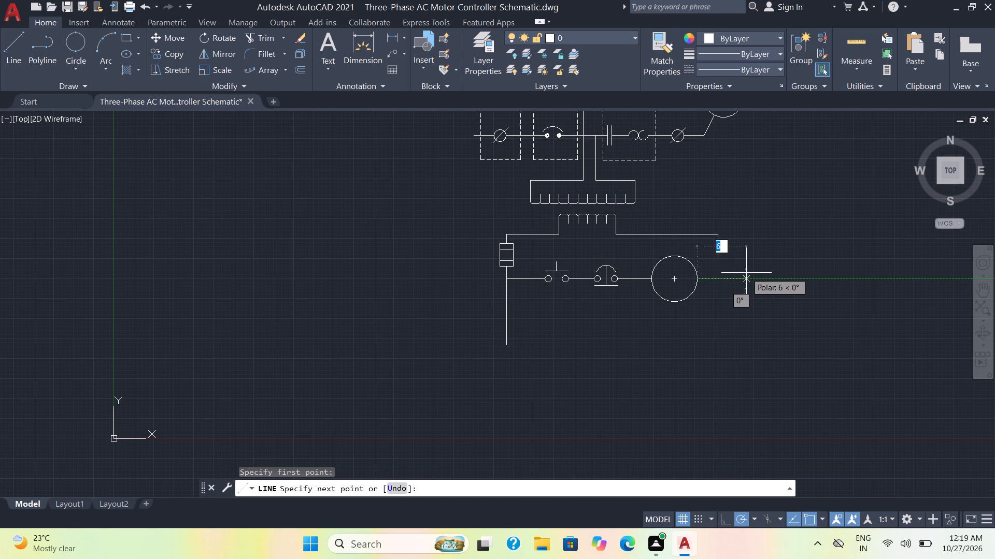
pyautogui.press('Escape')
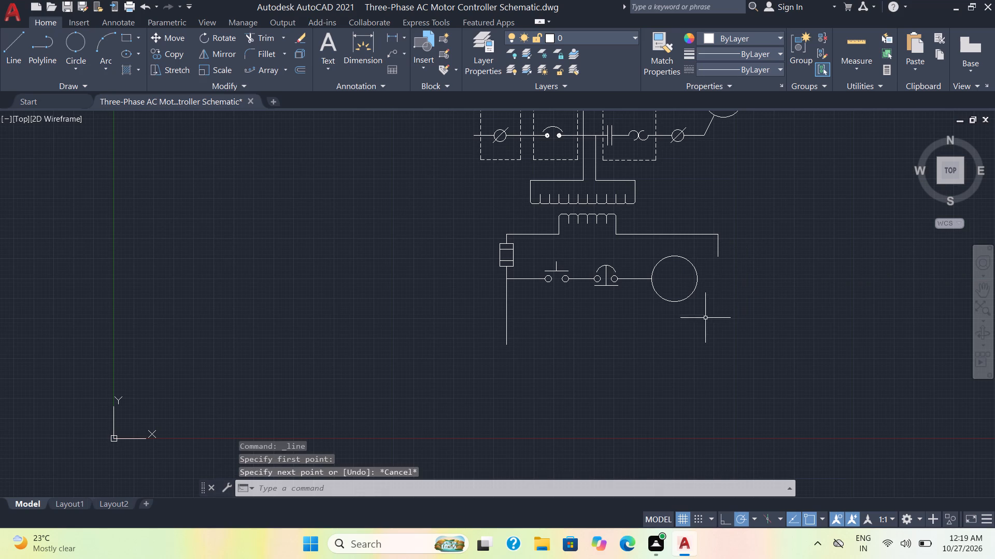
# Stretch the large circle and its connecting line about 3 units to the left, shortening the line.
pyautogui.click(704, 321)
pyautogui.click(632, 254)
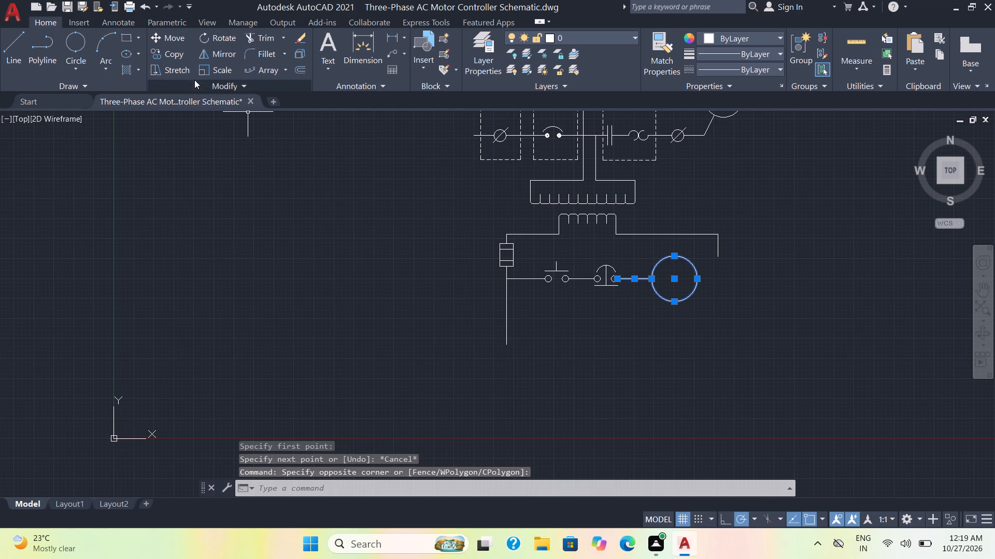
pyautogui.click(182, 72)
pyautogui.click(651, 279)
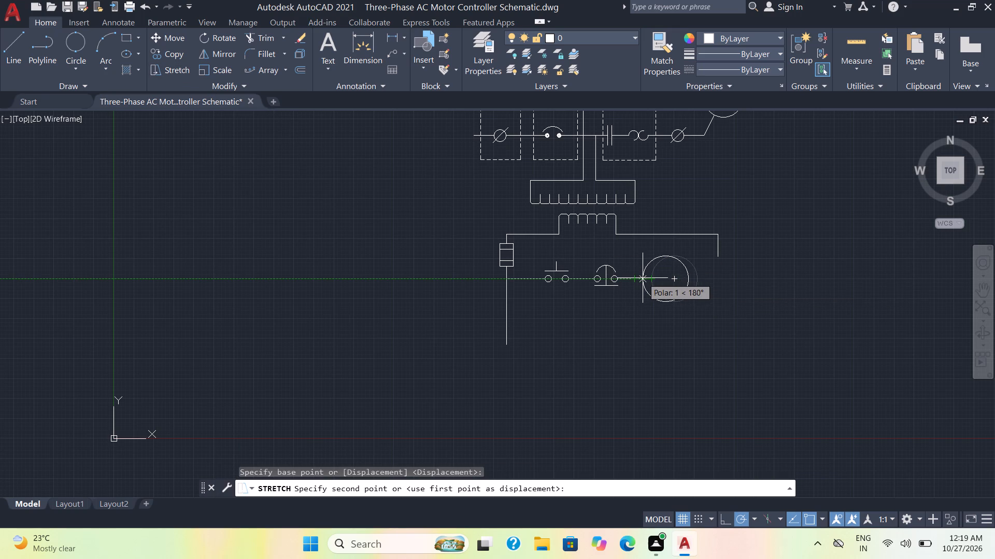
pyautogui.scroll(2, 643, 277)
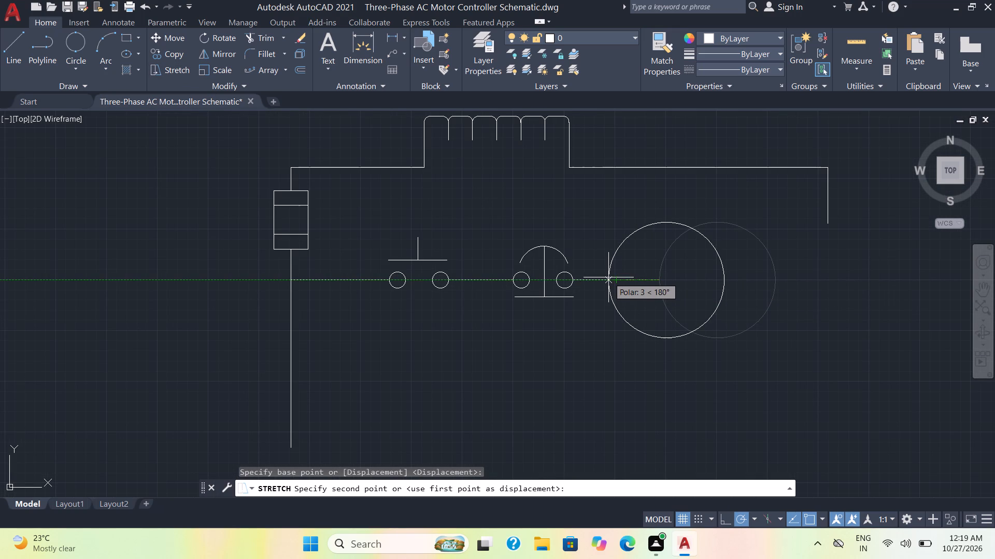
pyautogui.click(605, 277)
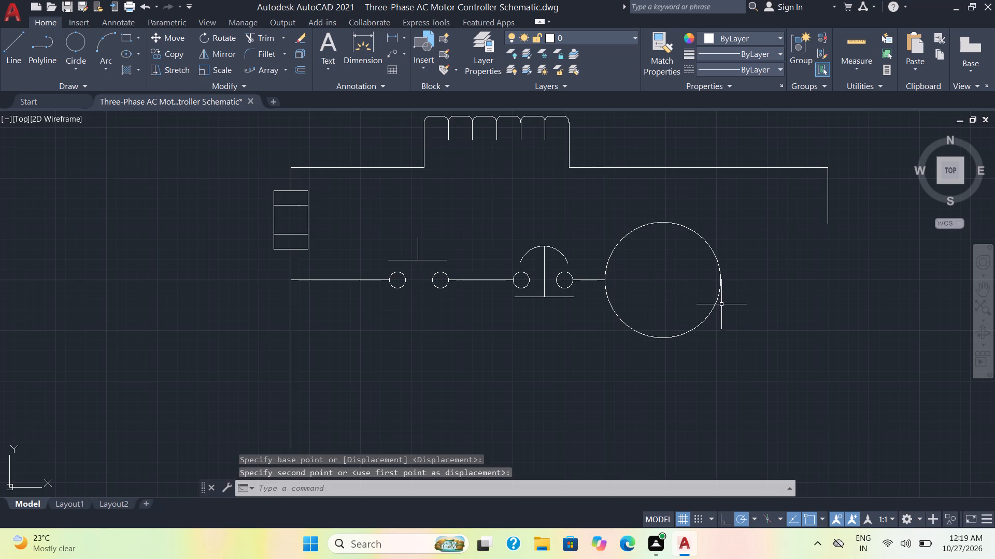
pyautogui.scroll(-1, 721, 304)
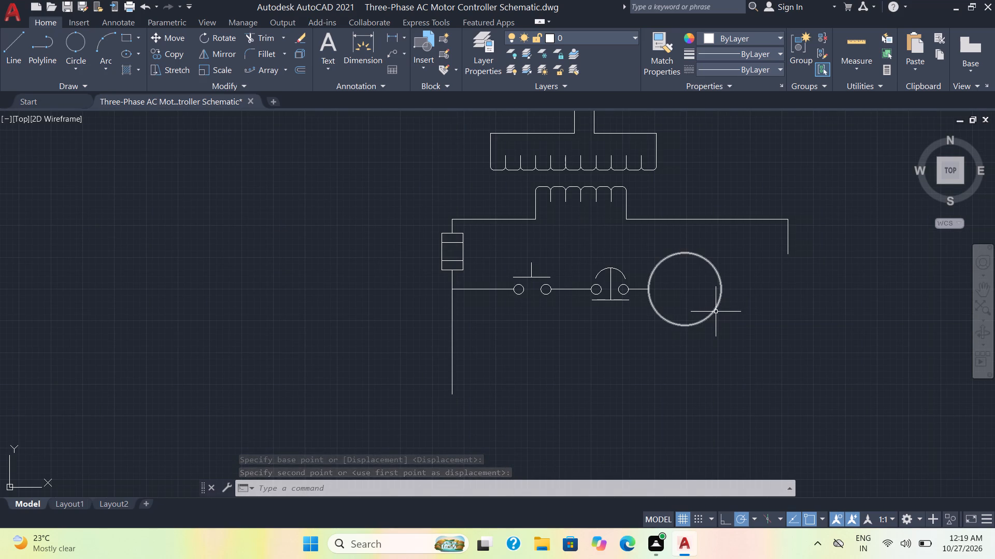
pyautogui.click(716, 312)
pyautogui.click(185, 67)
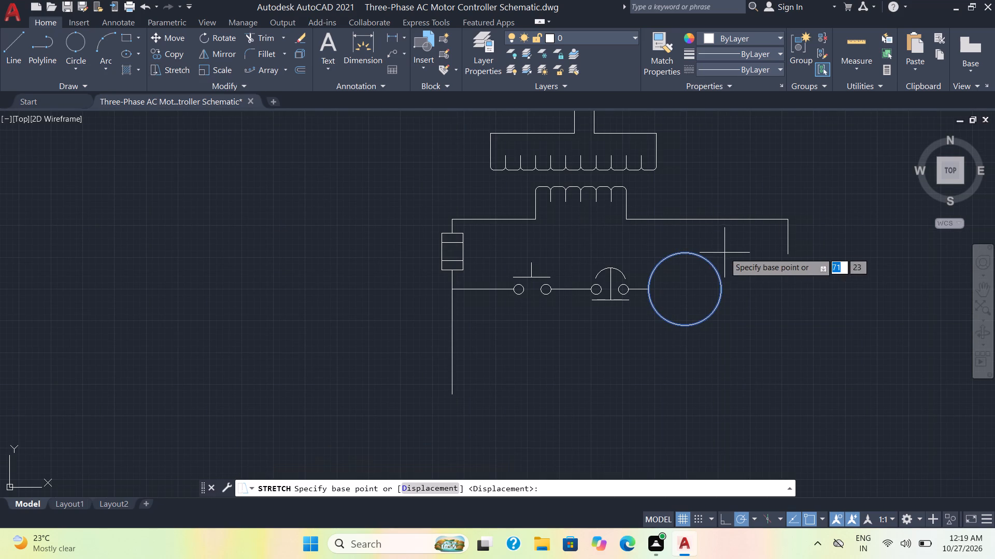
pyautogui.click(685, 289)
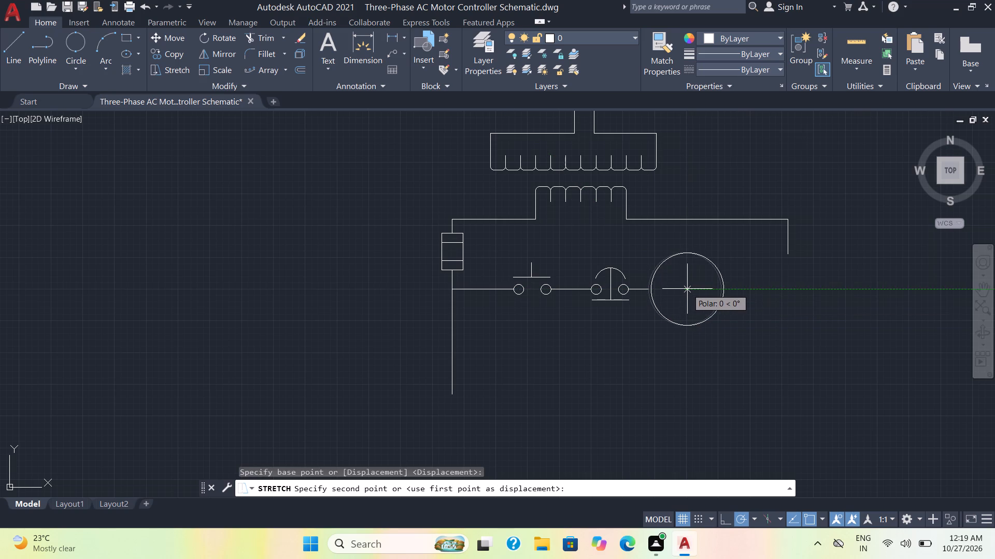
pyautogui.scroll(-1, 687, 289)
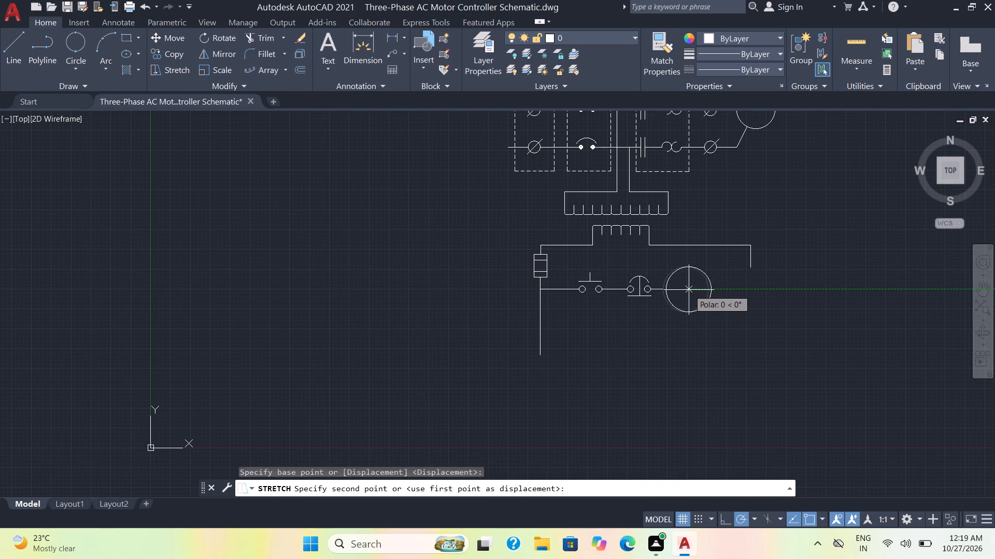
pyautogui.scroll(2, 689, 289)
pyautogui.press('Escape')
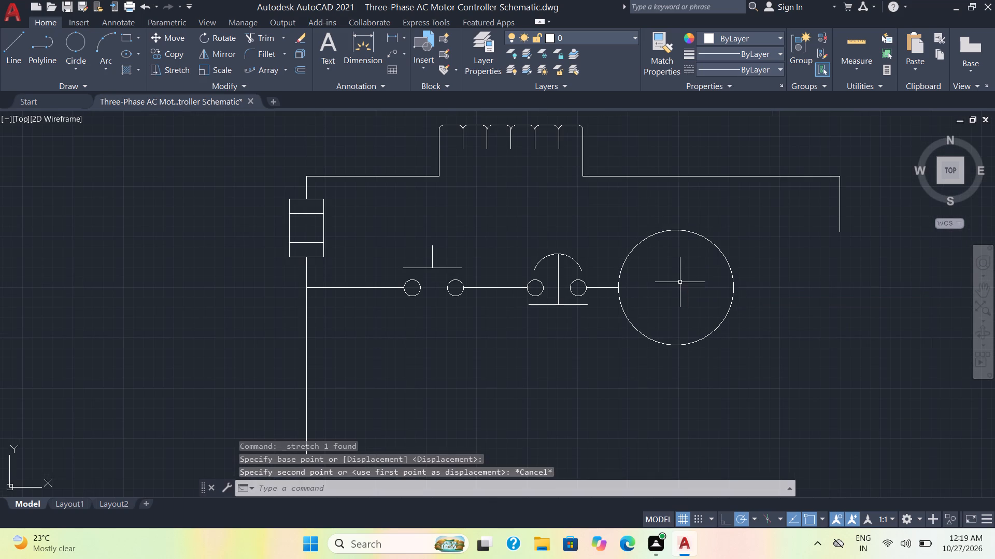
# Scale the large circle down about its left quadrant point, keeping it attached to the connecting line.
pyautogui.click(776, 364)
pyautogui.click(667, 310)
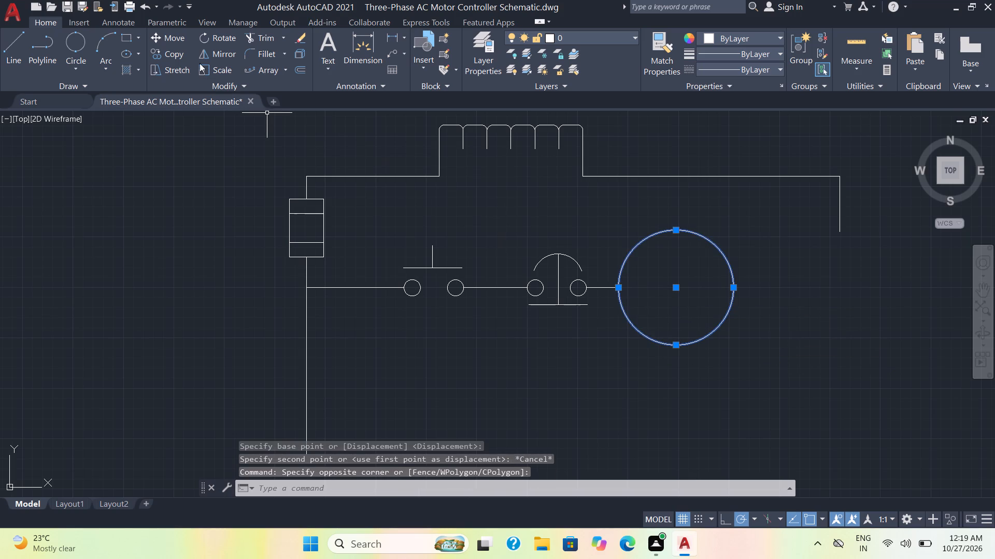
pyautogui.click(203, 71)
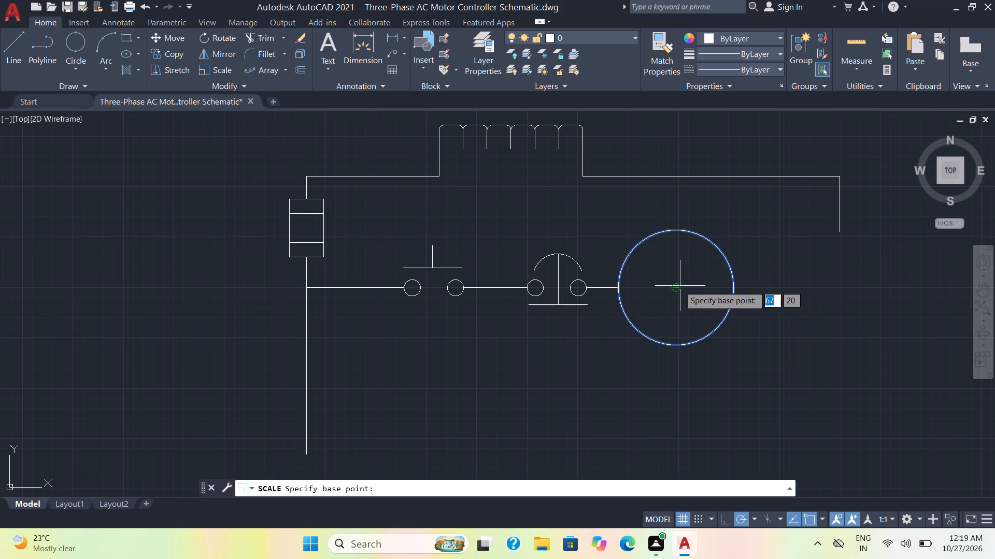
pyautogui.click(617, 287)
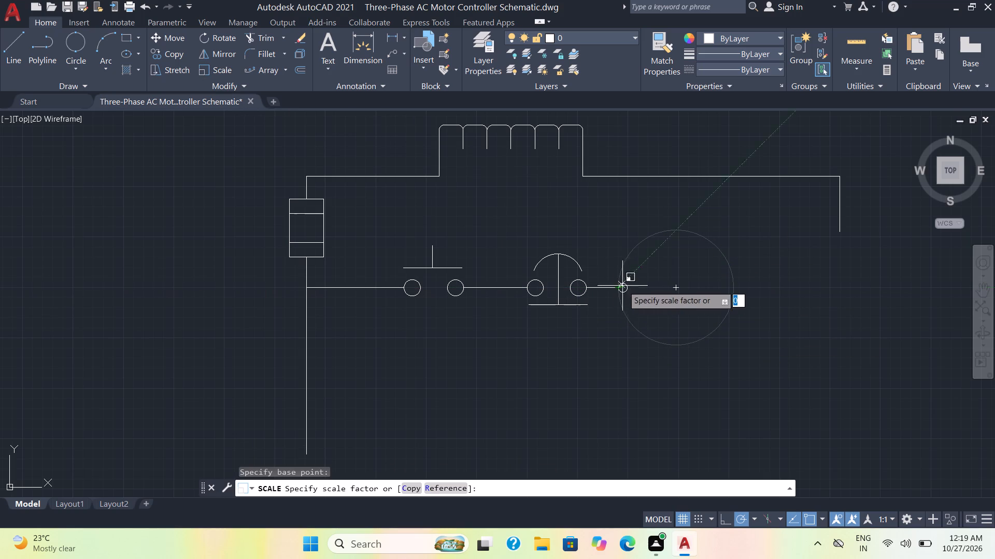
pyautogui.click(653, 288)
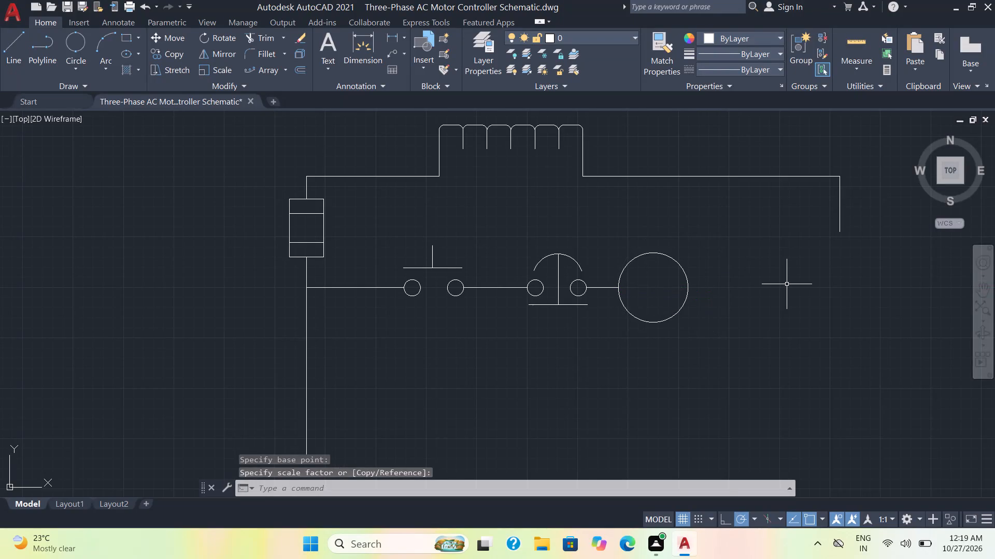
# Draw a line from the scaled circle's right quadrant about 3 units horizontally, continuing vertically up to the transformer's right lead.
pyautogui.click(20, 50)
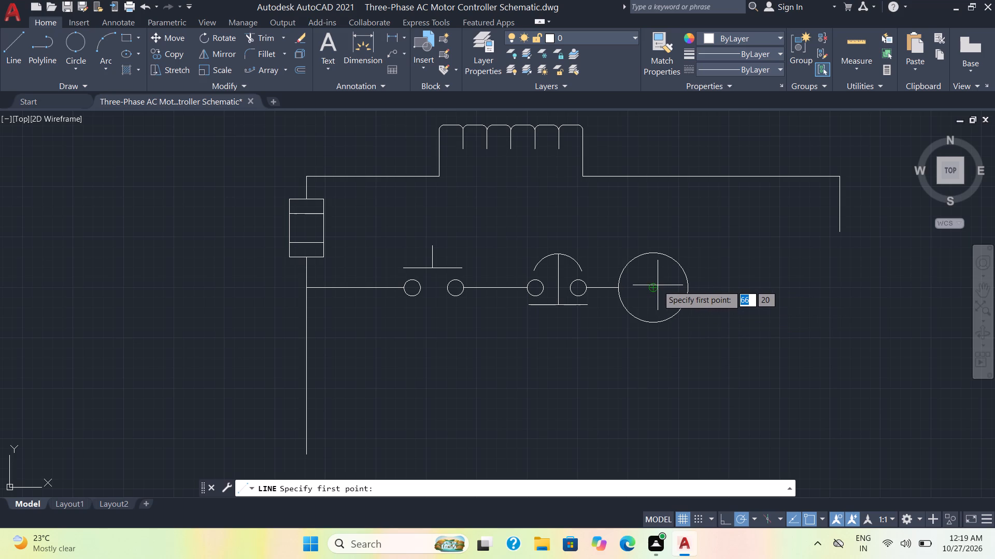
pyautogui.click(687, 289)
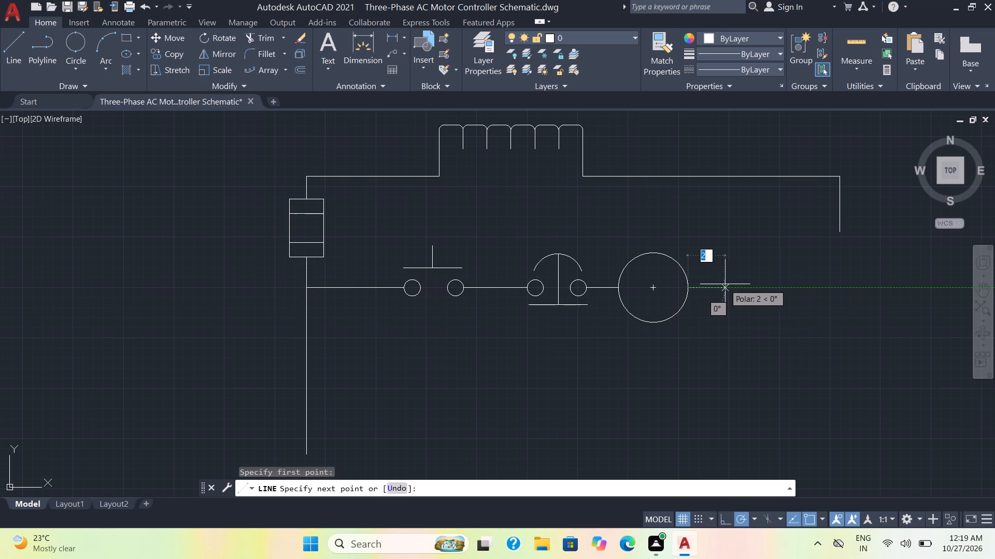
pyautogui.click(755, 283)
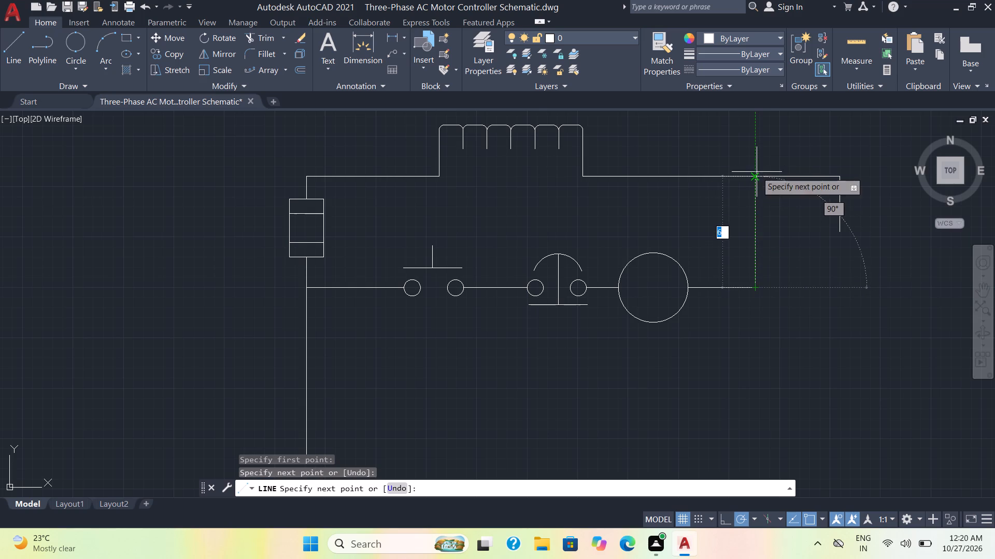
pyautogui.click(754, 174)
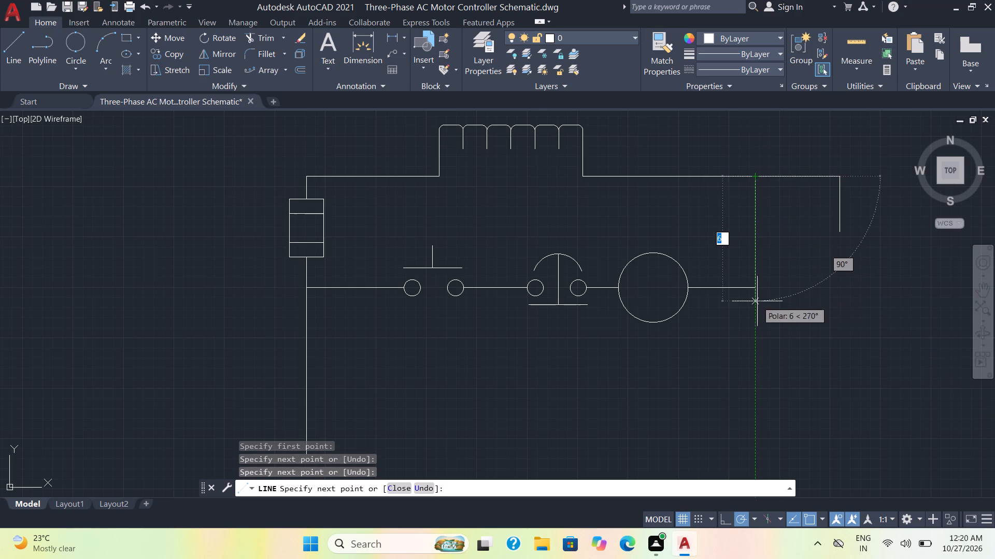
pyautogui.press('Escape')
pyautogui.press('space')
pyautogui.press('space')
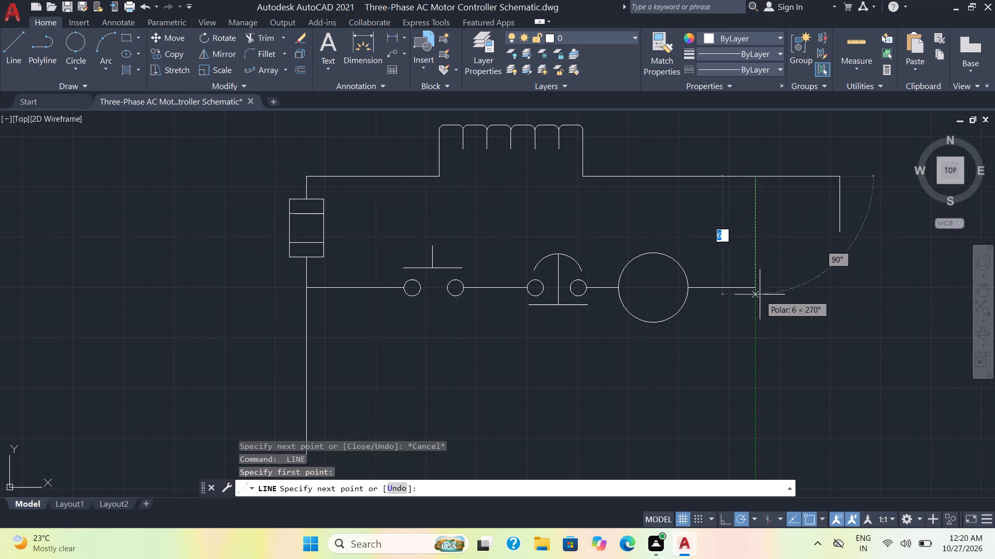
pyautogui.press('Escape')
# Draw a vertical line about 4 units downward from the corner where the circle's line meets the riser to the transformer's right lead.
pyautogui.press('space')
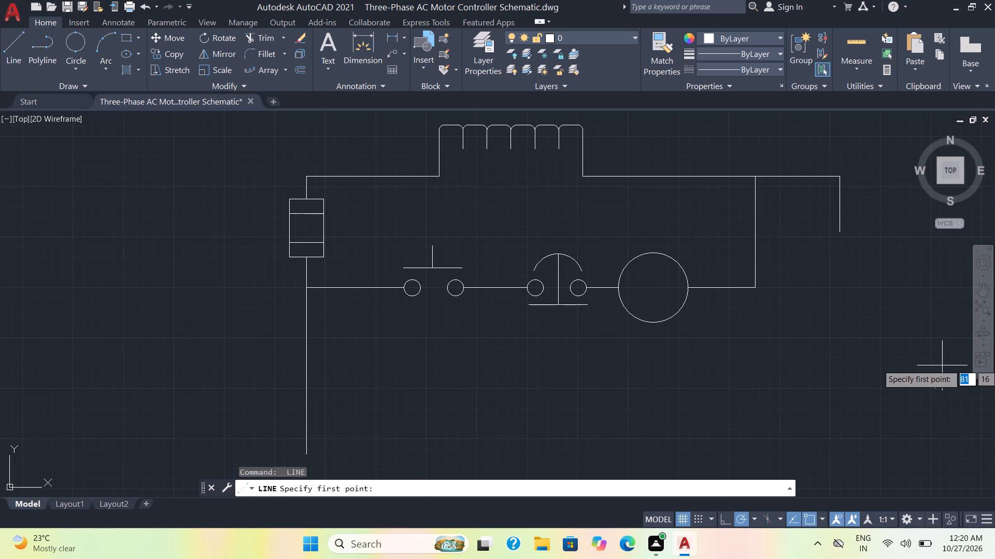
pyautogui.click(754, 289)
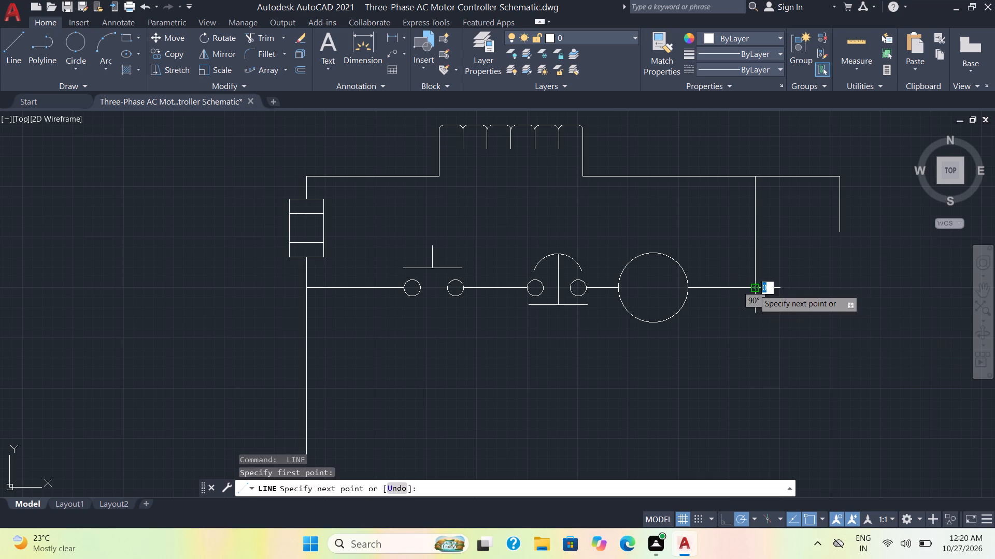
pyautogui.click(759, 368)
pyautogui.press('Escape')
pyautogui.scroll(-2, 768, 358)
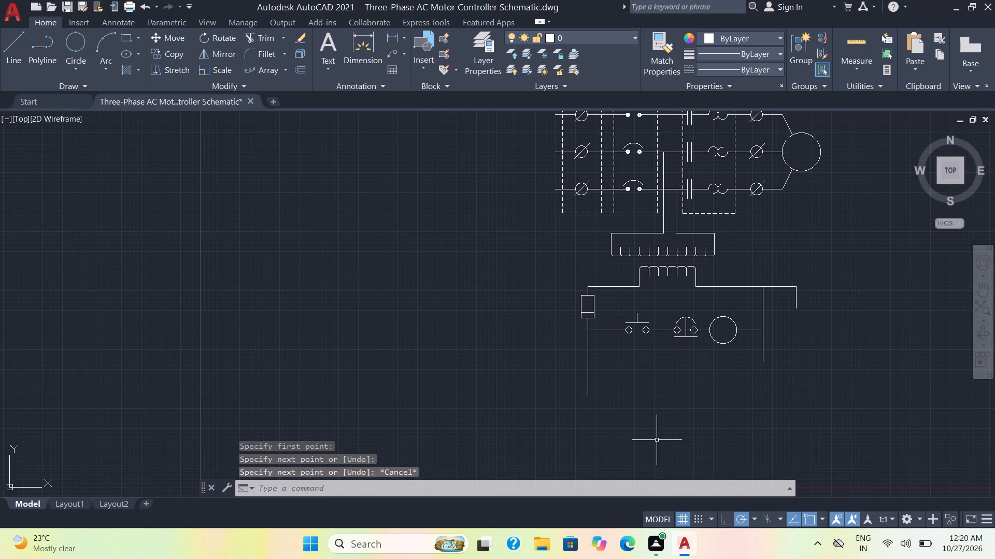
pyautogui.moveTo(652, 433); pyautogui.dragTo(651, 433, button='middle')
# Draw a line from the control circuit's left vertical wire about 6 units horizontally right, continuing about 2 units vertically up.
pyautogui.moveTo(651, 433); pyautogui.dragTo(451, 388, button='middle')
pyautogui.scroll(1, 445, 370)
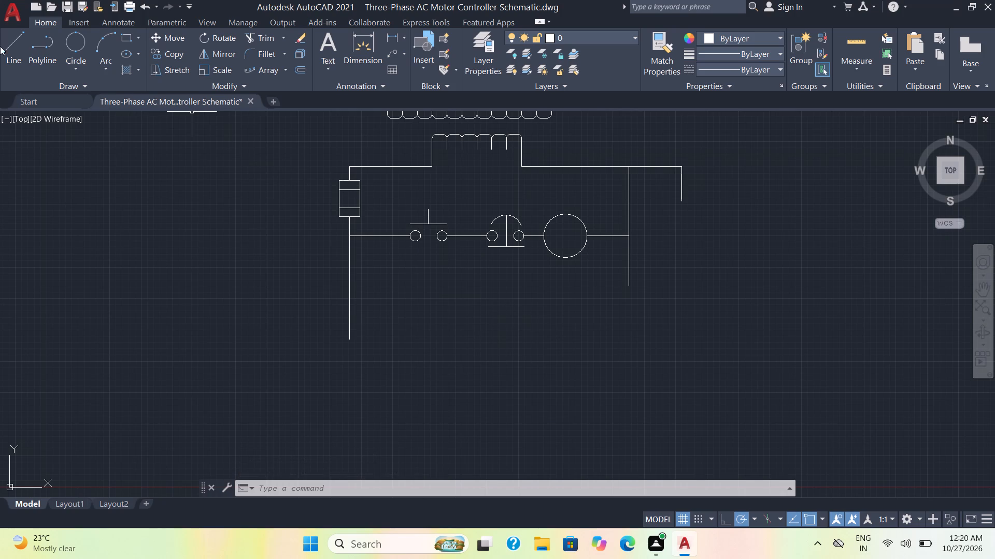
pyautogui.click(14, 48)
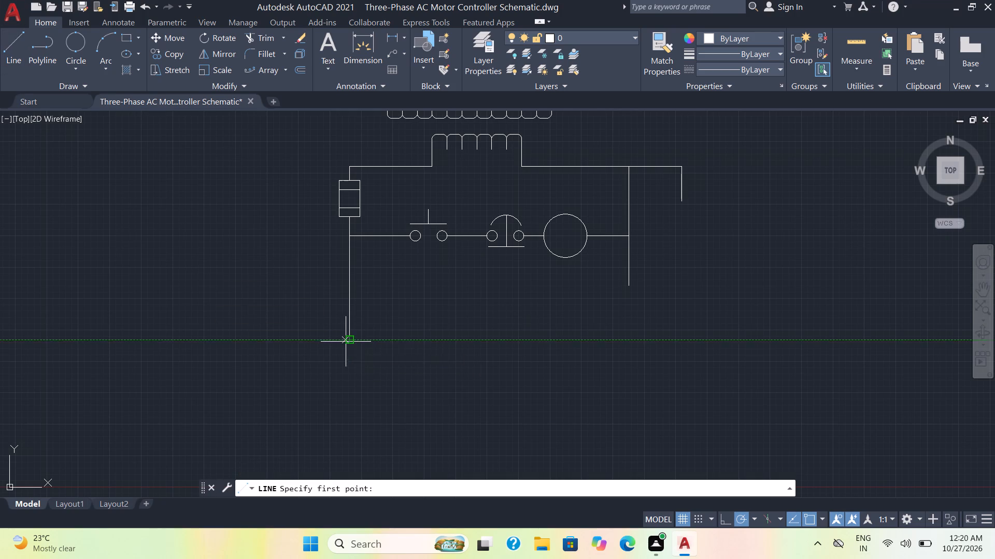
pyautogui.click(349, 310)
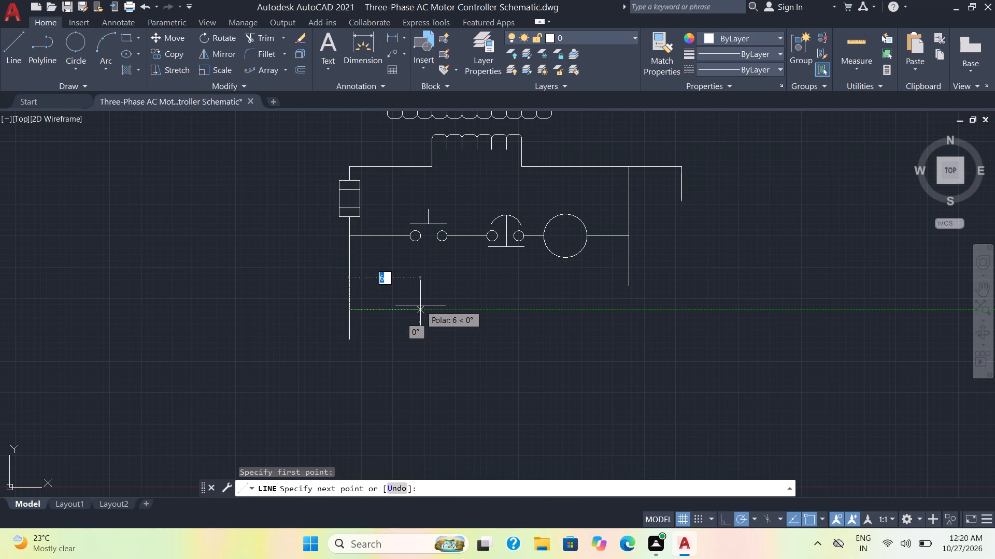
pyautogui.click(420, 305)
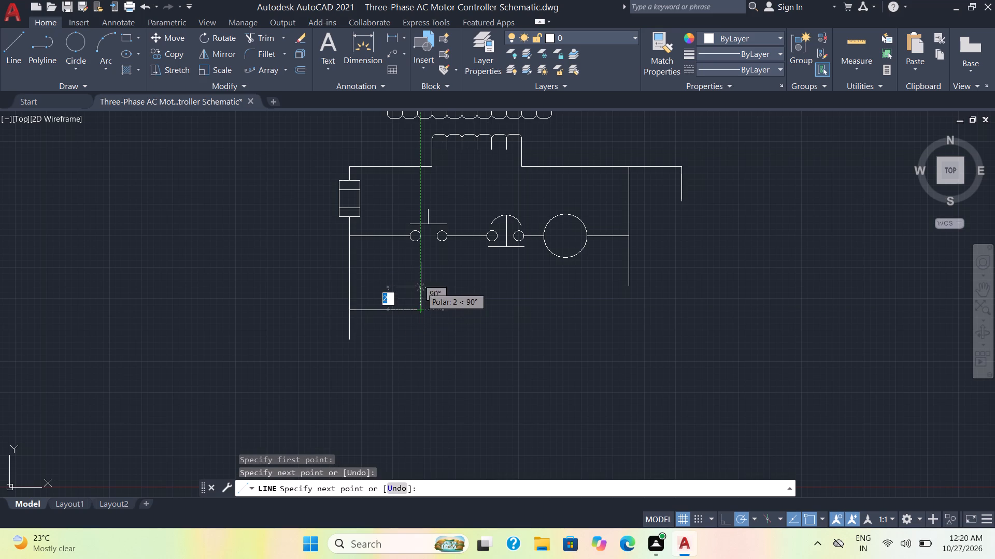
pyautogui.click(421, 287)
pyautogui.press('Escape')
# Draw a vertical line about 2 units downward from the new horizontal line's right end, completing the first contact plate.
pyautogui.press('space')
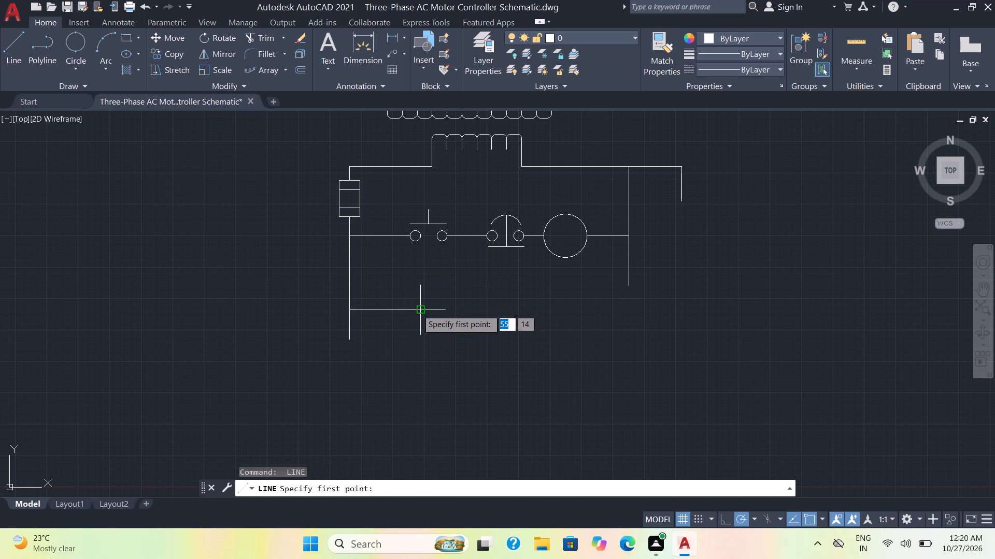
pyautogui.click(417, 310)
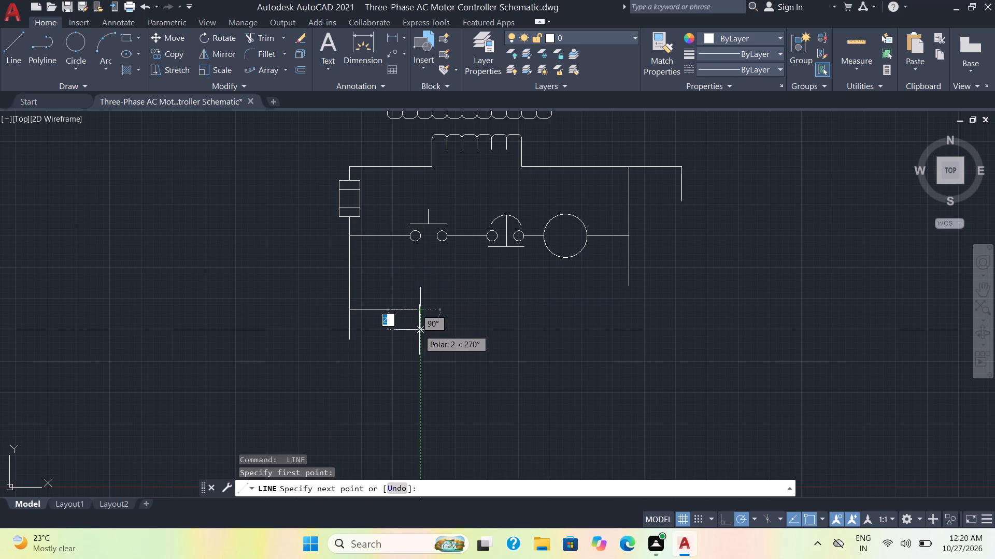
pyautogui.click(420, 330)
pyautogui.scroll(-1, 440, 324)
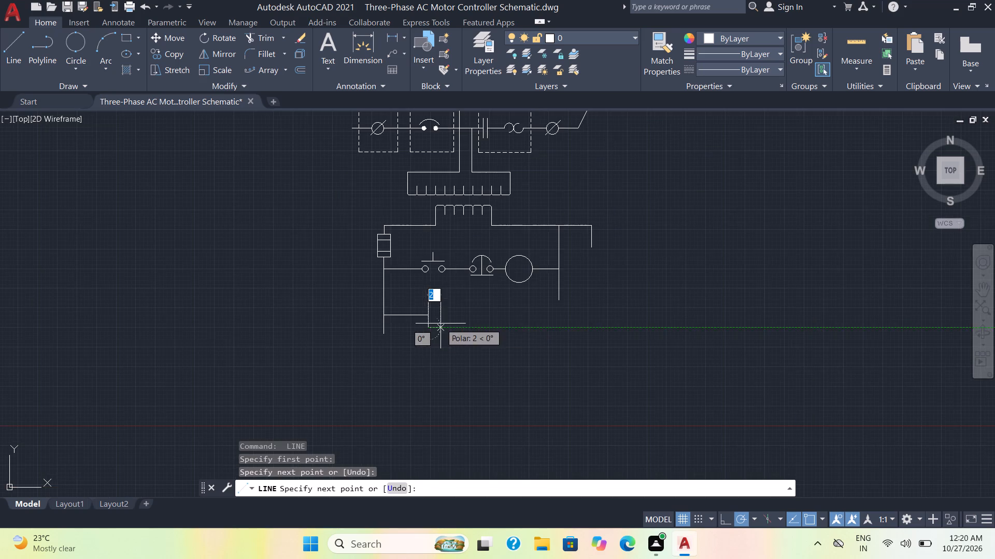
pyautogui.scroll(-1, 440, 320)
pyautogui.press('Escape')
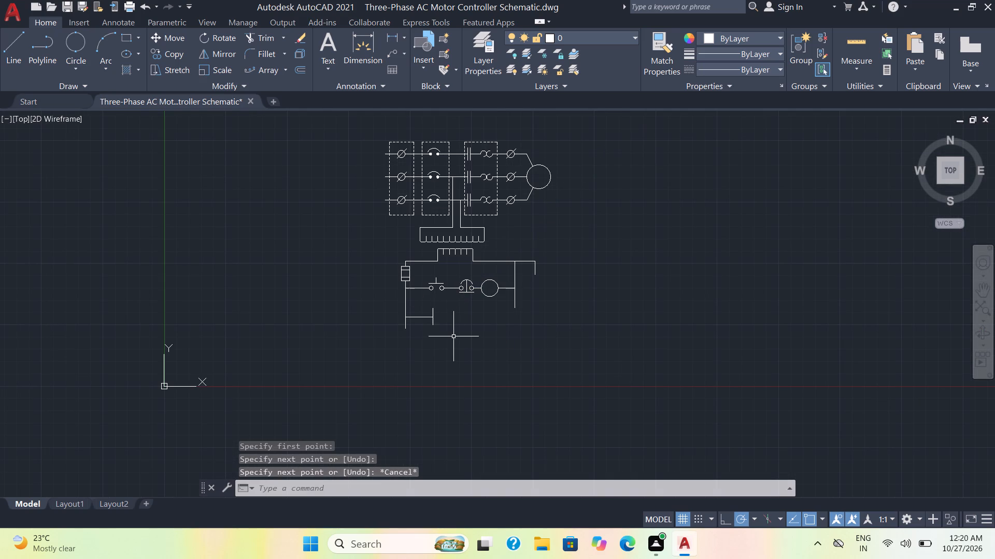
# Copy both vertical segments of the contact plate about 1 unit to the right to form a parallel second plate.
pyautogui.scroll(2, 456, 337)
pyautogui.click(403, 311)
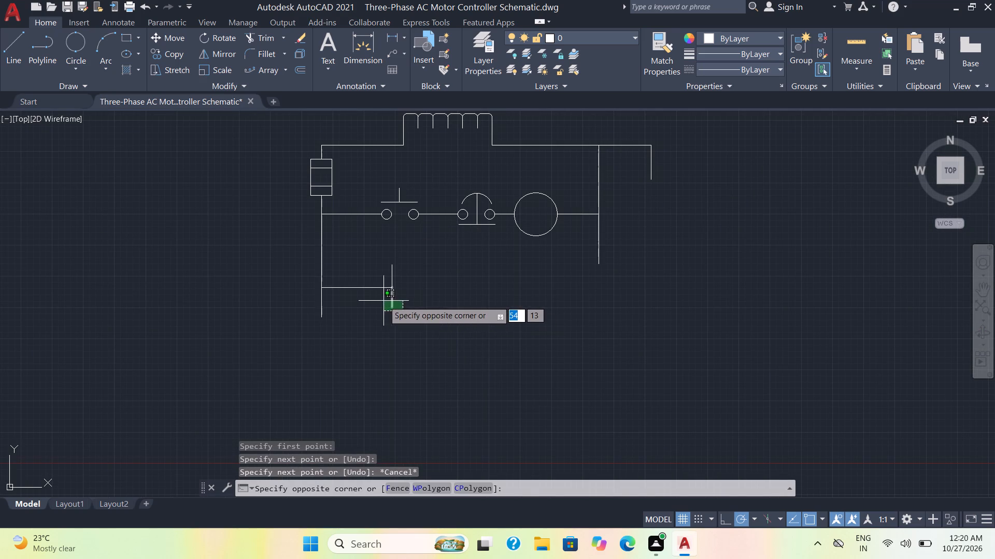
pyautogui.click(383, 301)
pyautogui.click(392, 272)
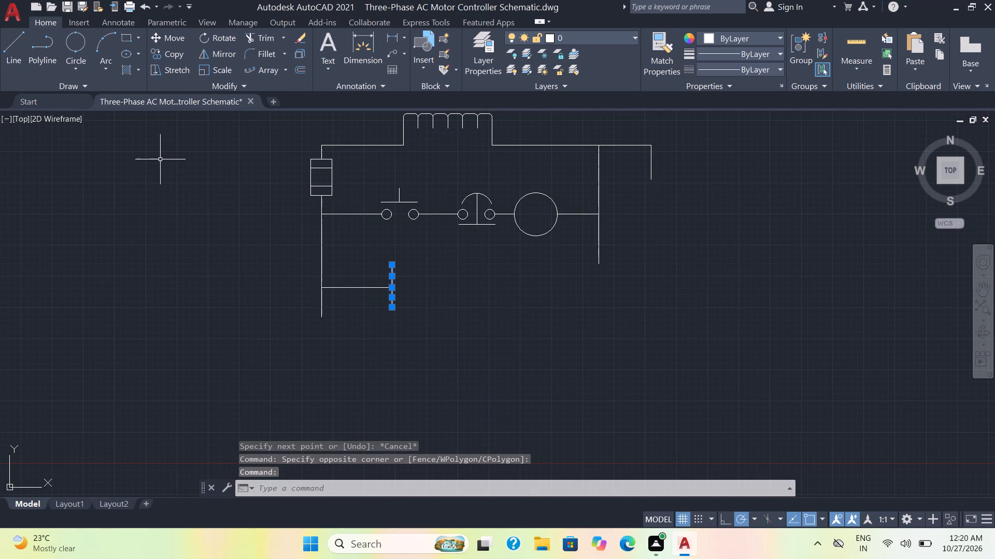
pyautogui.click(166, 55)
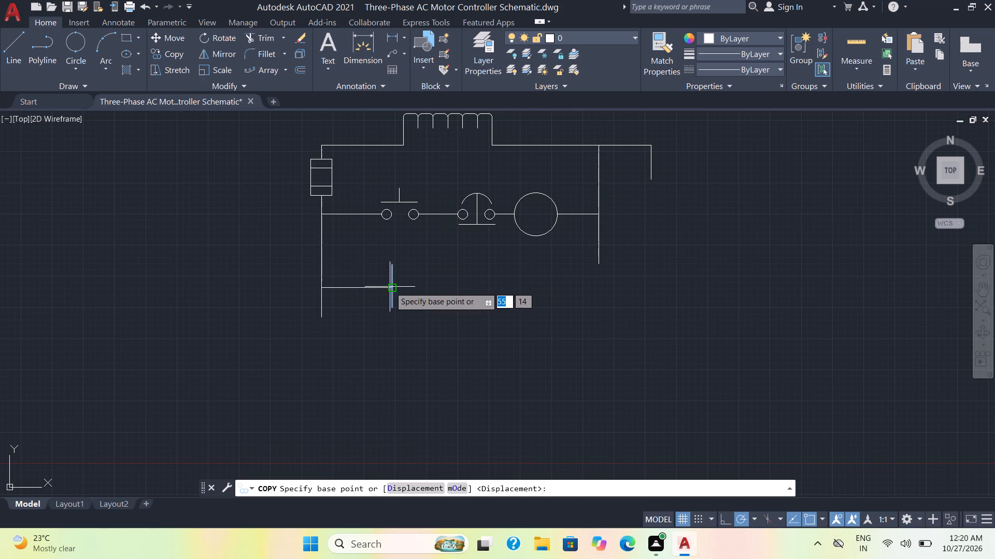
pyautogui.click(389, 287)
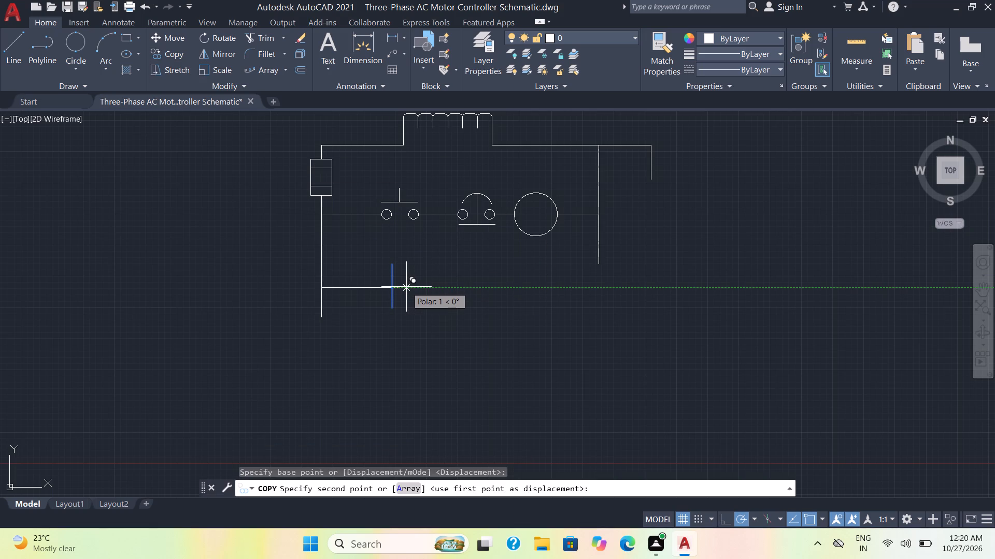
pyautogui.click(406, 287)
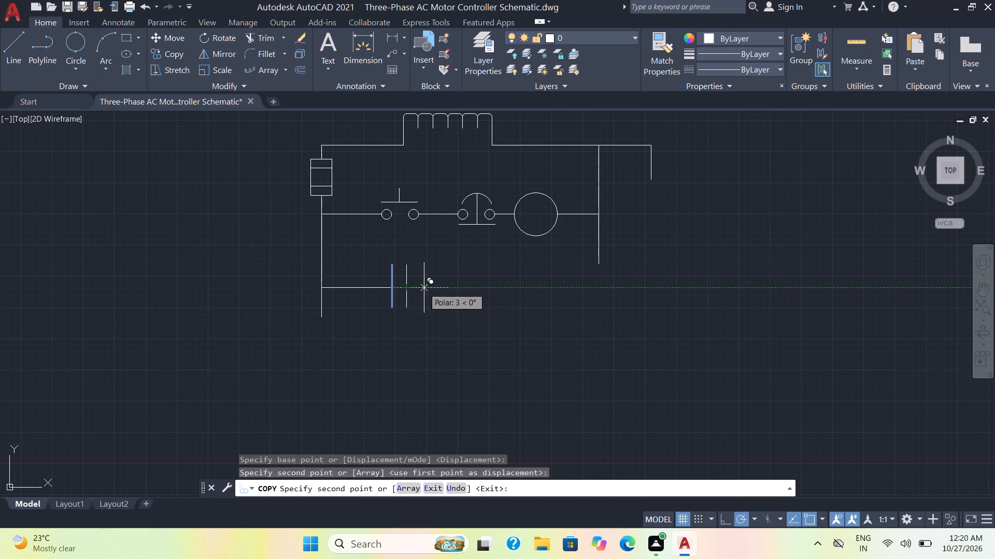
pyautogui.press('space')
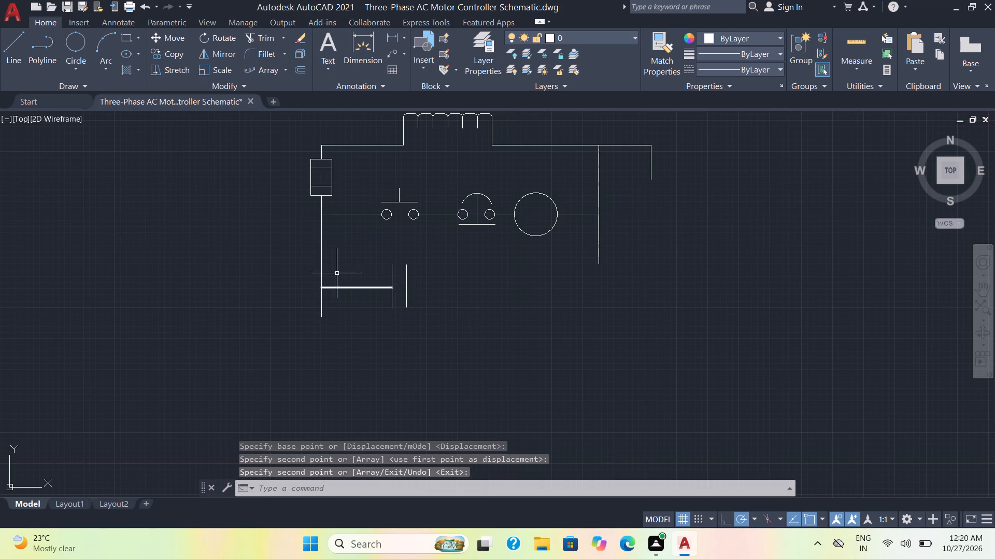
# Draw a line from the second plate's middle horizontally right, then vertically up to the midpoint of the wire between the two push-button contacts.
pyautogui.click(20, 47)
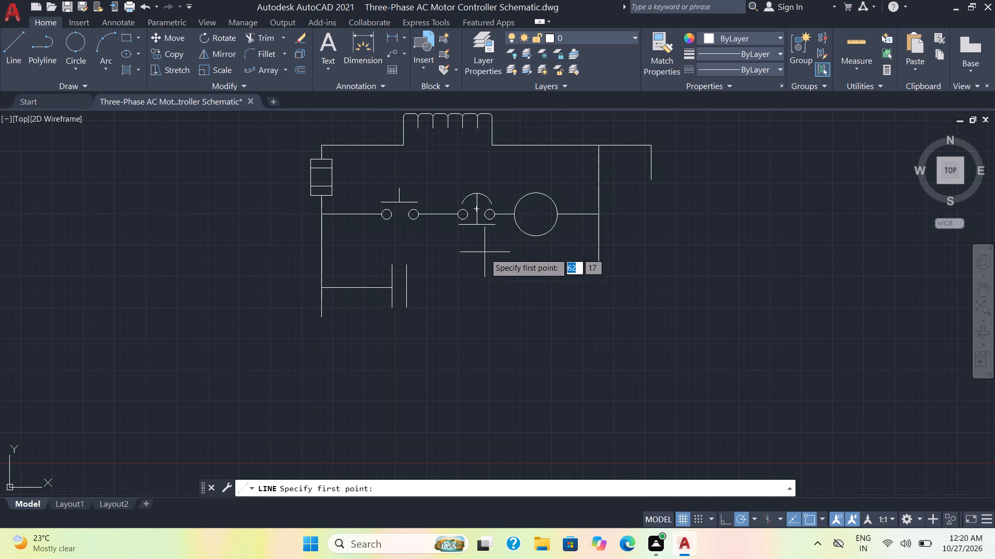
pyautogui.click(404, 290)
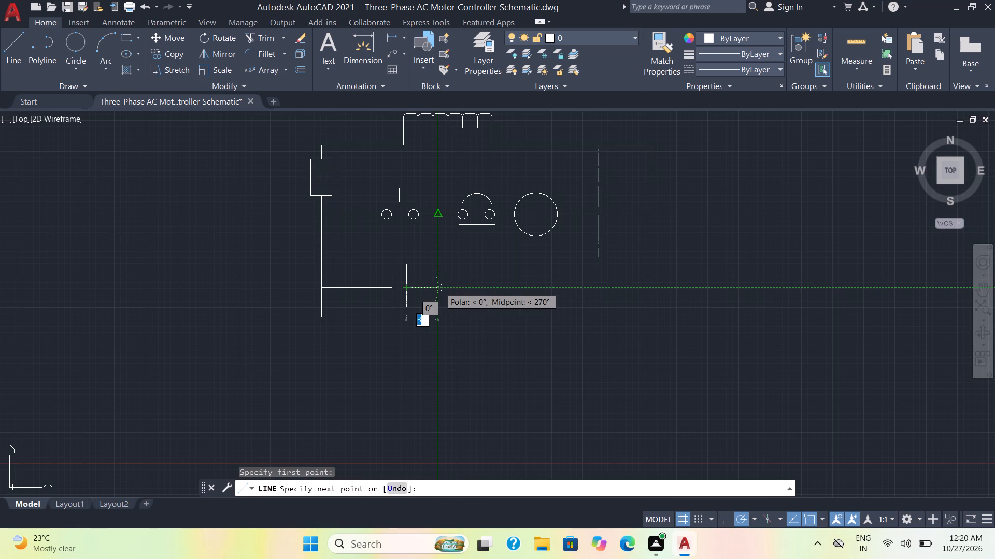
pyautogui.click(439, 287)
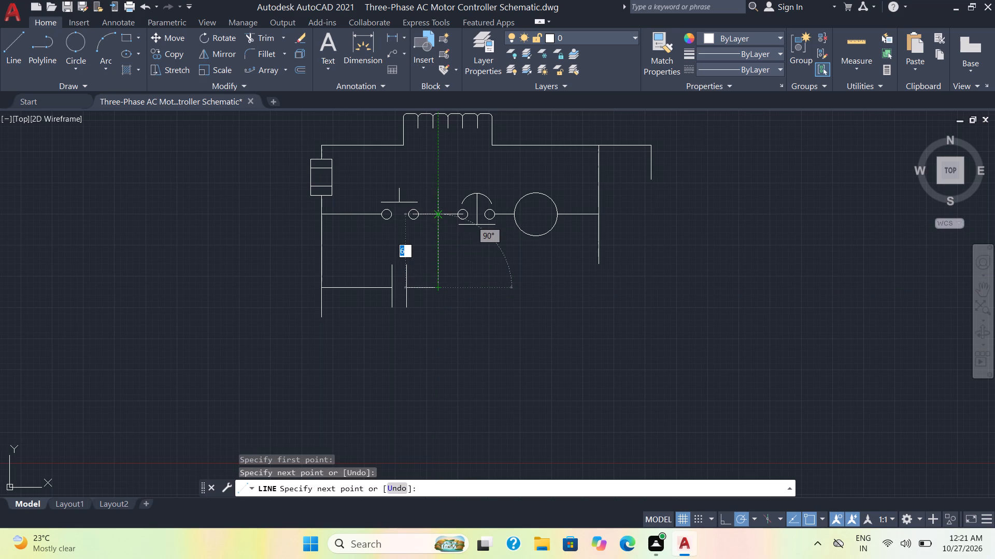
pyautogui.click(441, 215)
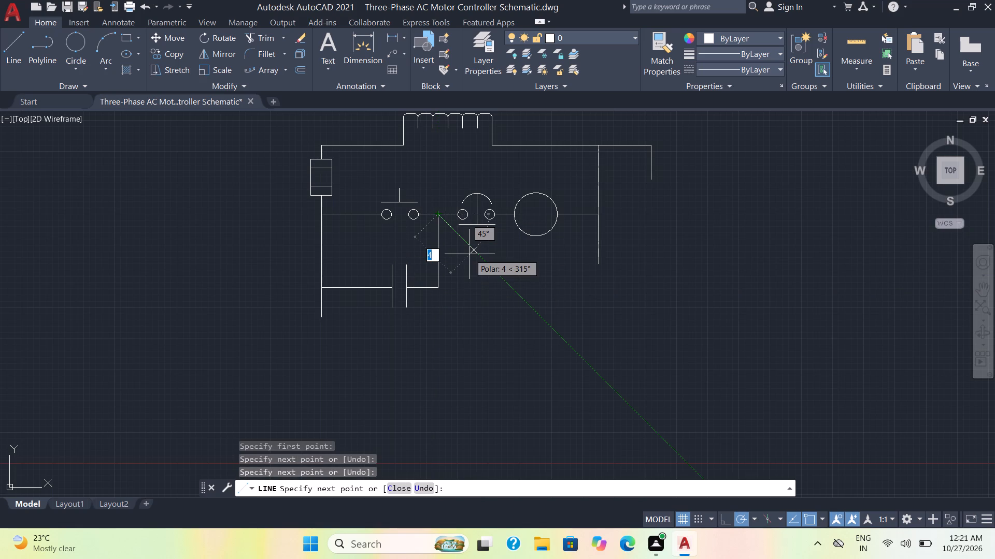
pyautogui.press('Escape')
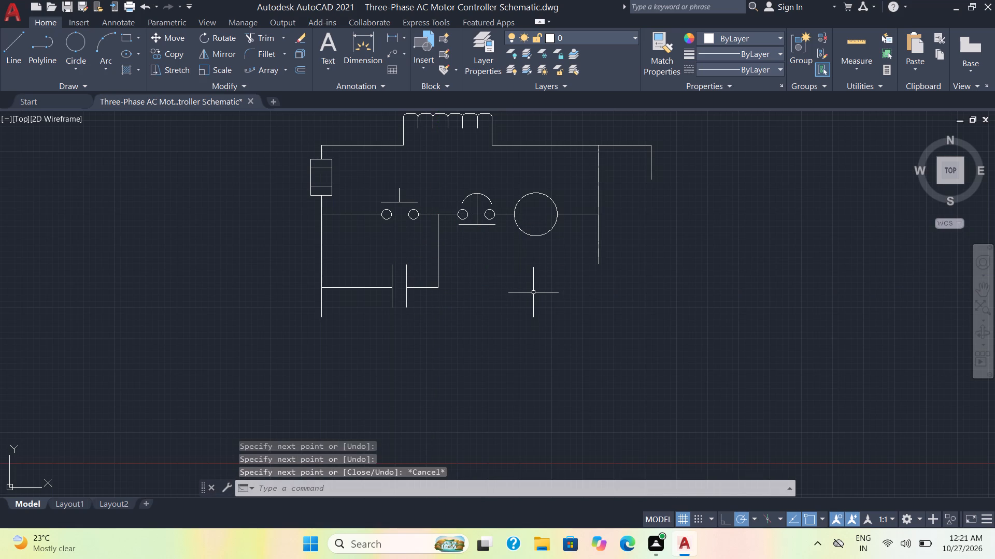
# Copy the solid dot from the lowest phase's breaker contact to the five wire junctions of the control circuit below the transformer.
pyautogui.scroll(-1, 522, 290)
pyautogui.moveTo(522, 290); pyautogui.dragTo(508, 489, button='middle')
pyautogui.scroll(3, 416, 364)
pyautogui.scroll(-1, 427, 187)
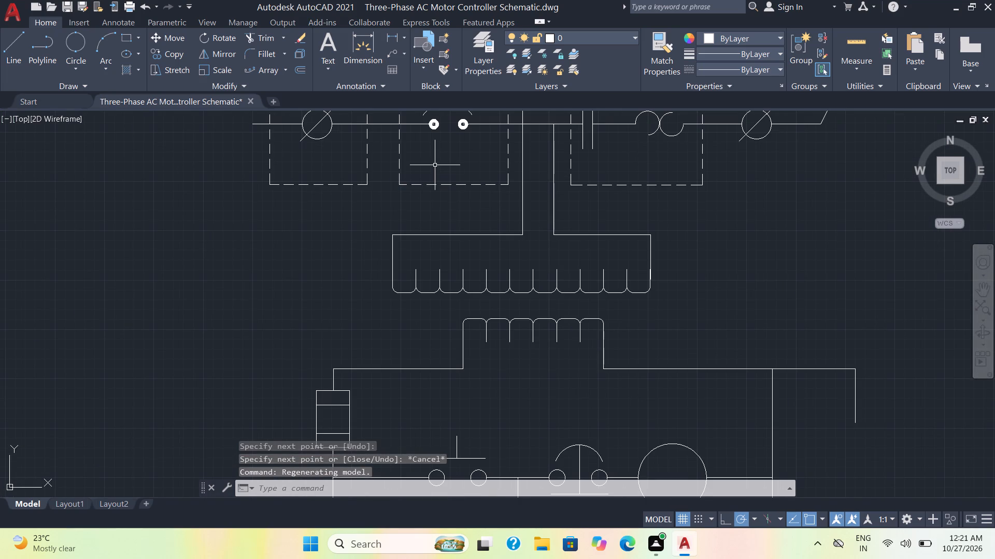
pyautogui.moveTo(435, 164); pyautogui.dragTo(437, 201, button='middle')
pyautogui.scroll(-1, 435, 164)
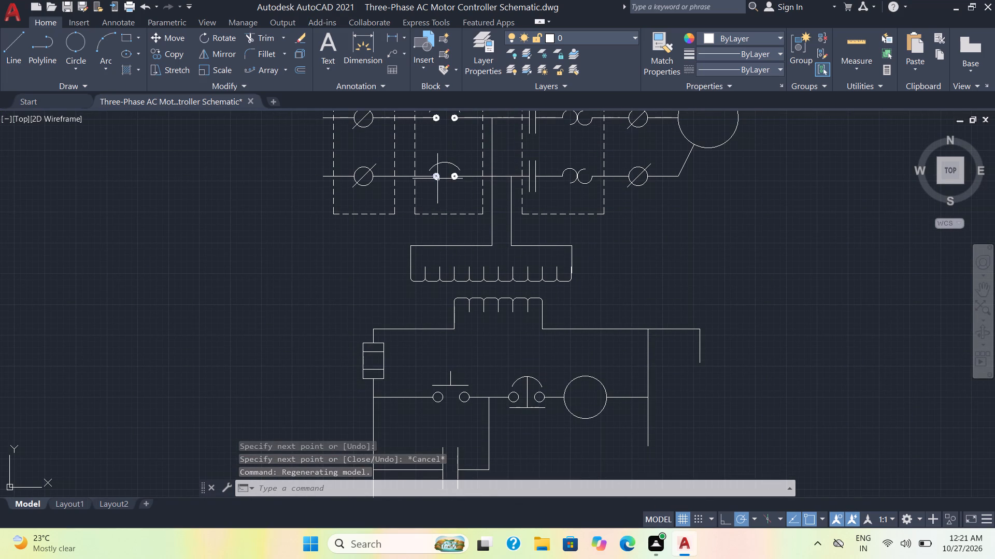
pyautogui.click(437, 179)
pyautogui.click(176, 56)
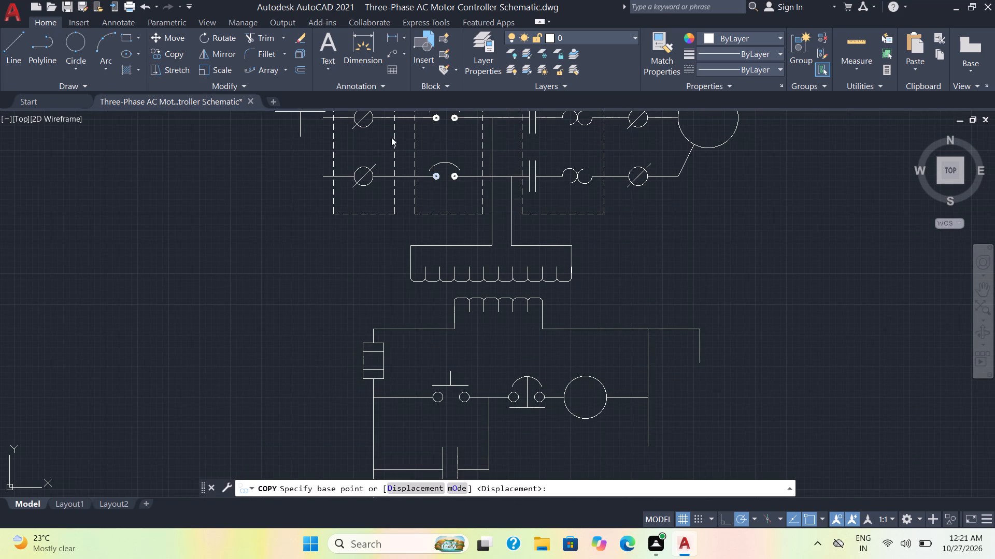
pyautogui.click(435, 178)
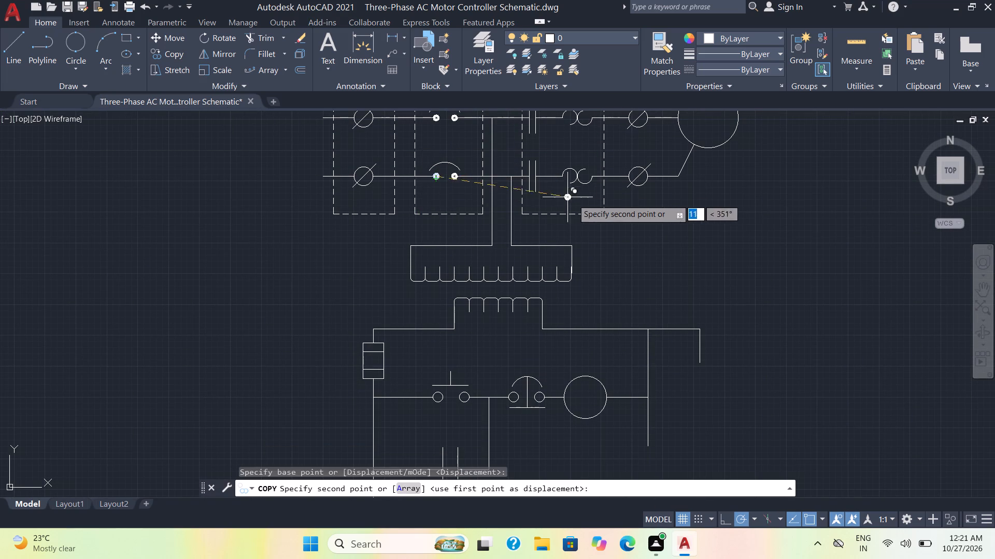
pyautogui.scroll(-1, 603, 215)
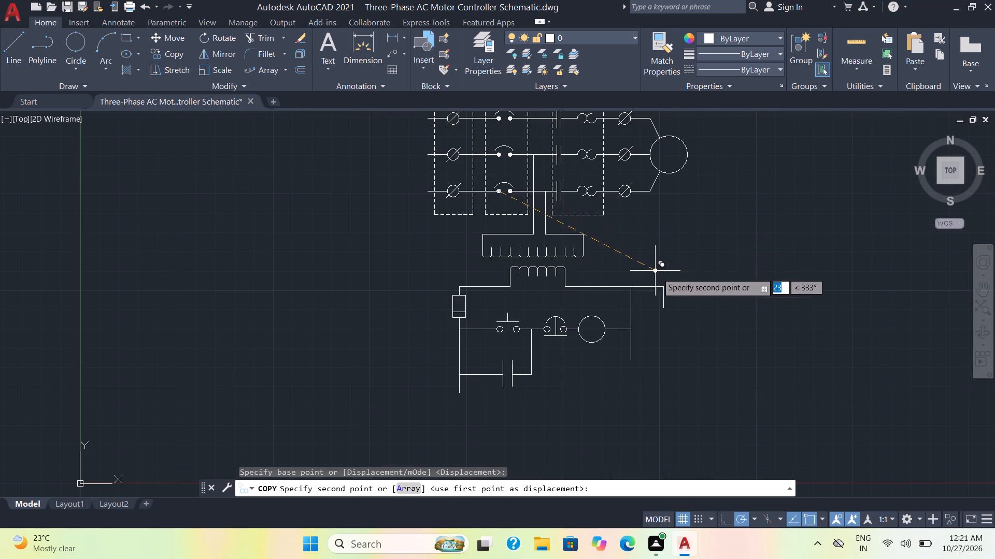
pyautogui.click(630, 332)
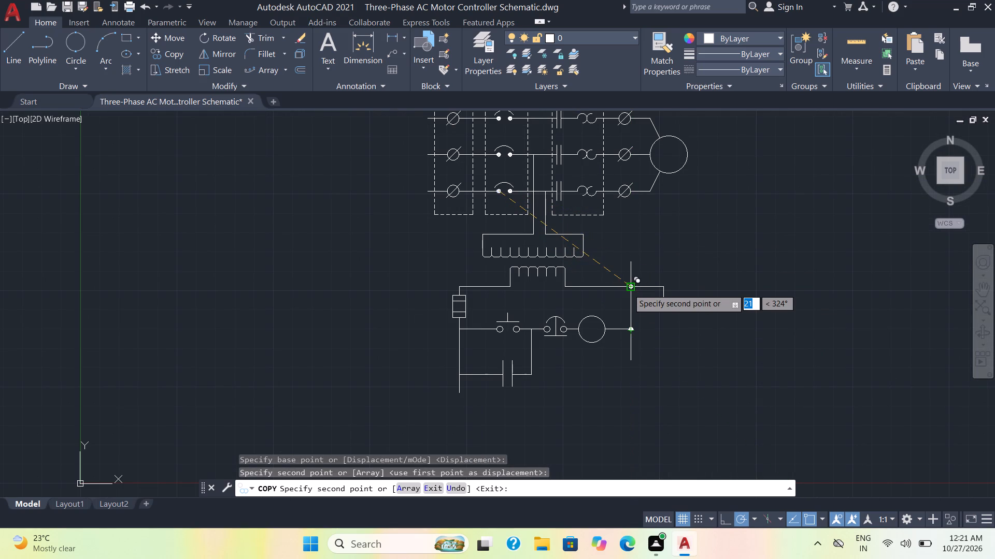
pyautogui.click(628, 289)
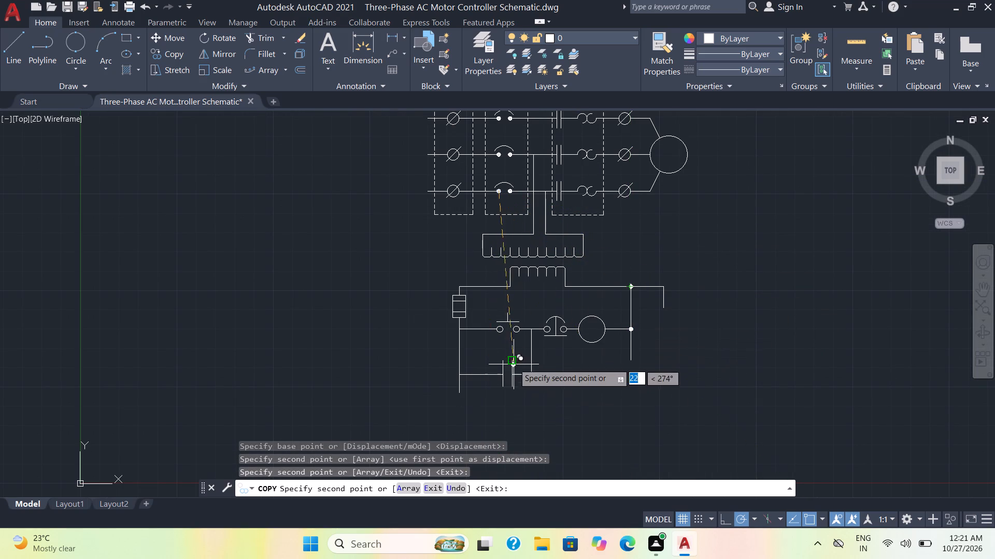
pyautogui.click(530, 330)
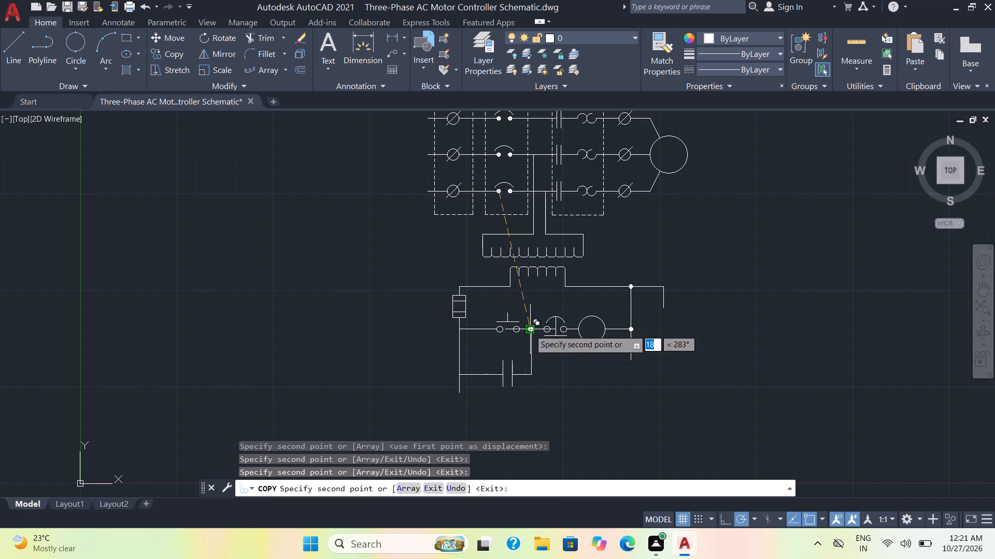
pyautogui.click(461, 333)
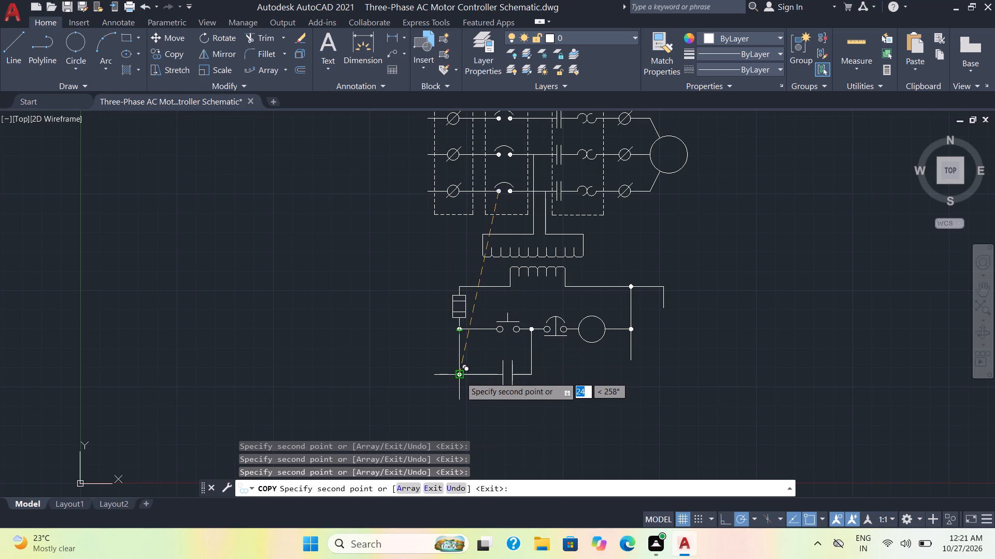
pyautogui.click(460, 377)
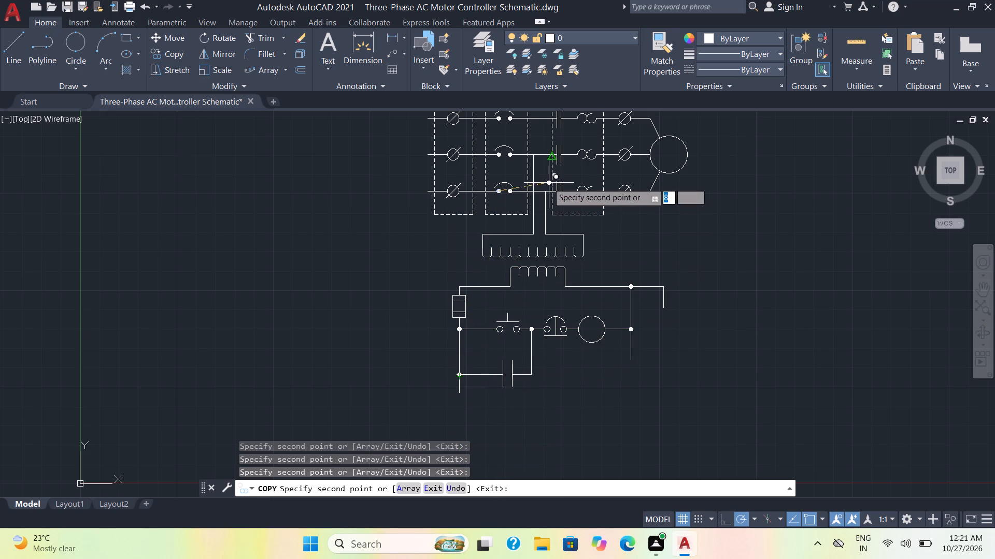
# Place two more dot copies where the transformer's upper leads meet the lowest and middle phase lines.
pyautogui.click(545, 192)
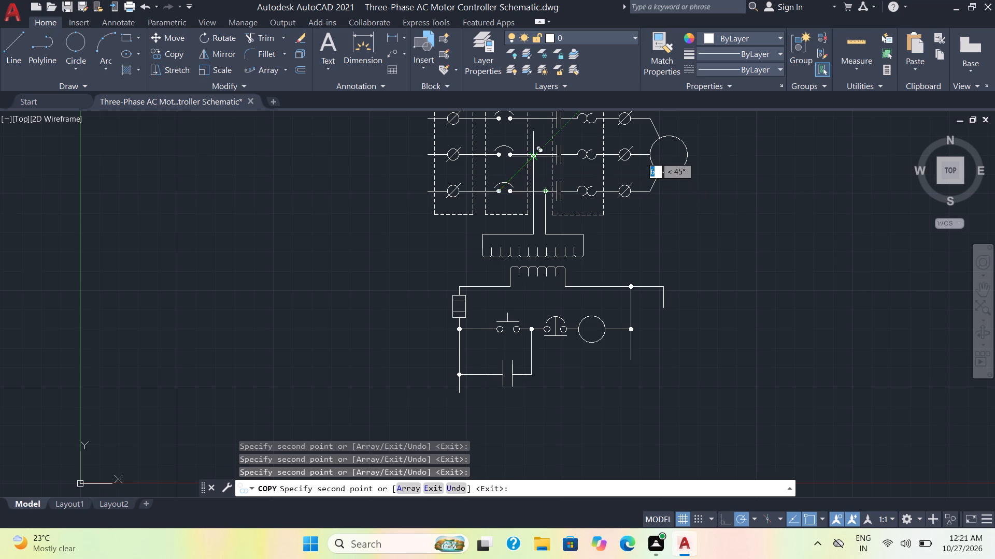
pyautogui.click(534, 156)
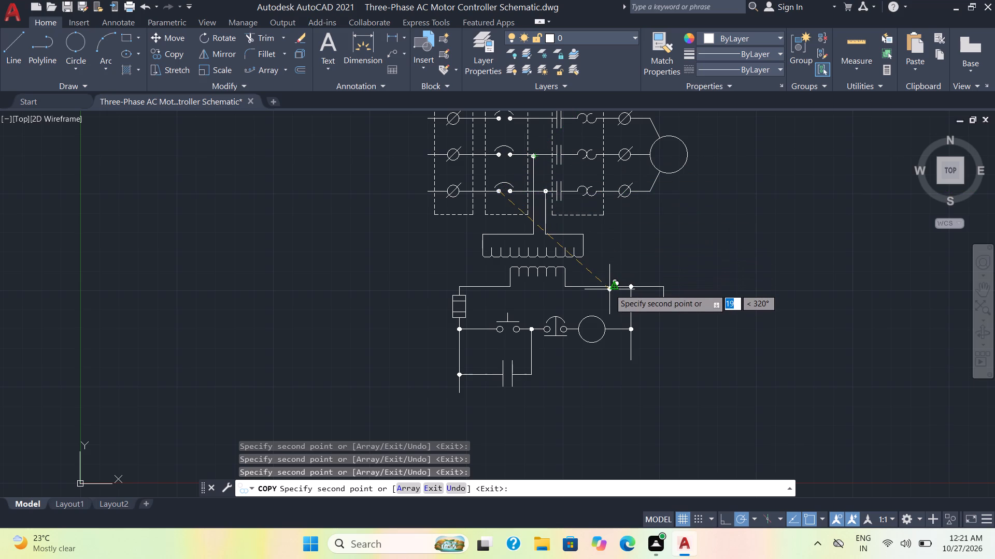
pyautogui.scroll(-1, 609, 286)
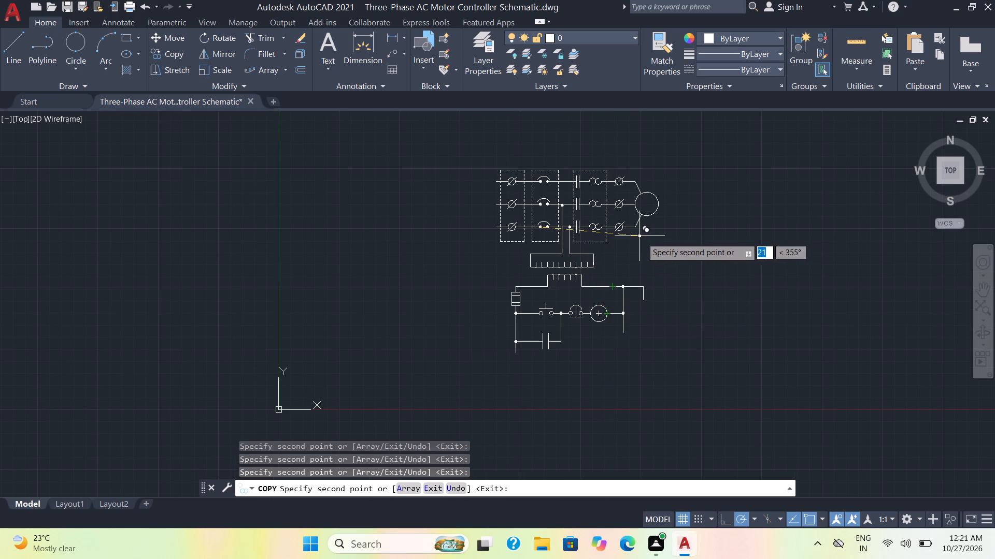
pyautogui.press('Escape')
# Save the drawing.
pyautogui.hotkey('ctrl', 's')
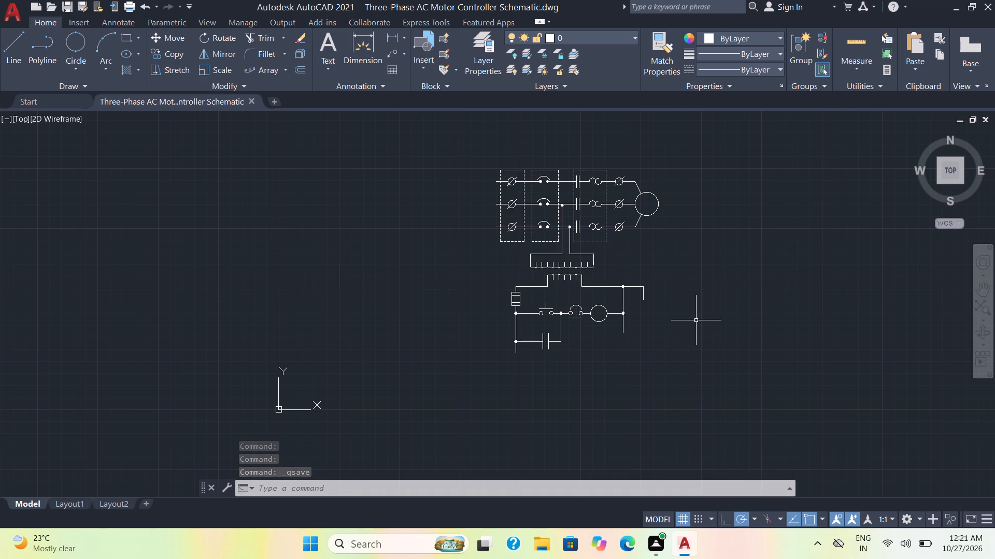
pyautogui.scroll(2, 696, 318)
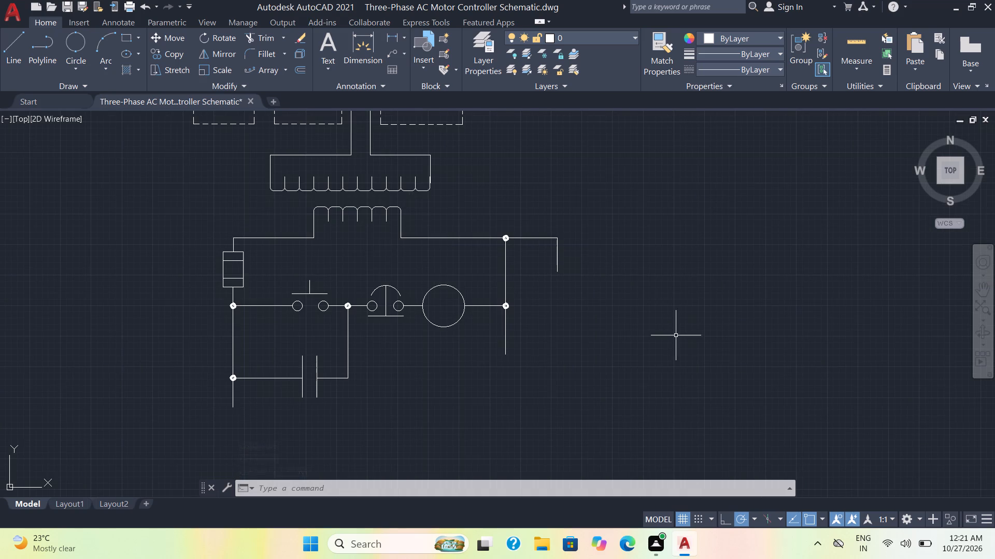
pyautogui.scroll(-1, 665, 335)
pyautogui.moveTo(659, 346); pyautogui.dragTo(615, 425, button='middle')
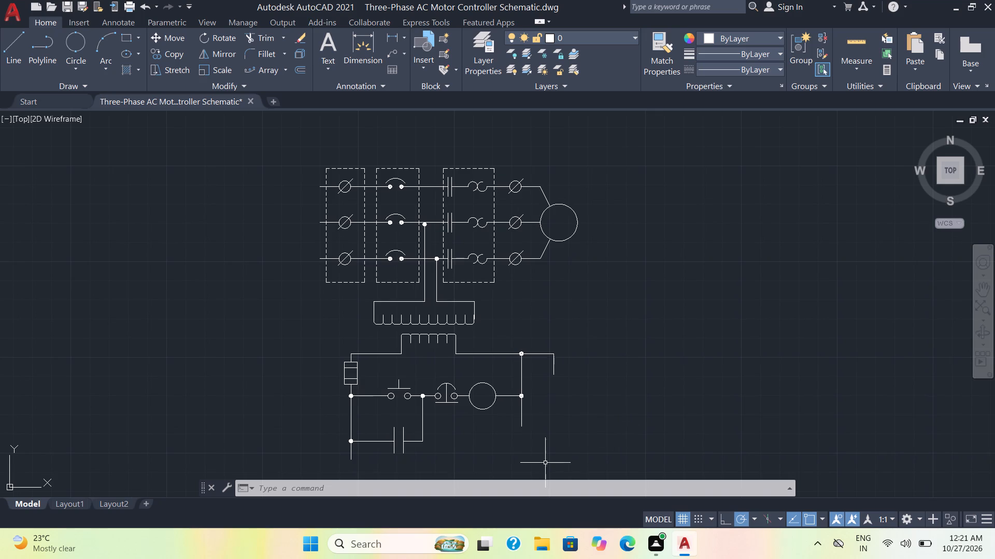
# Draw a horizontal line about 1 unit long to the right from the lower end of the rightmost control-circuit wire.
pyautogui.moveTo(547, 445); pyautogui.dragTo(548, 396, button='middle')
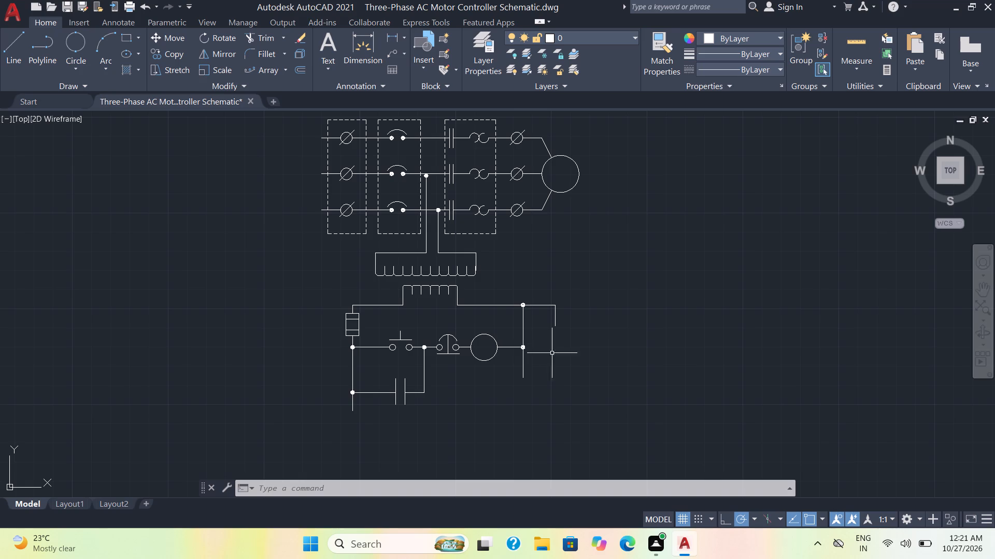
pyautogui.scroll(2, 604, 378)
pyautogui.moveTo(526, 273); pyautogui.dragTo(530, 363, button='middle')
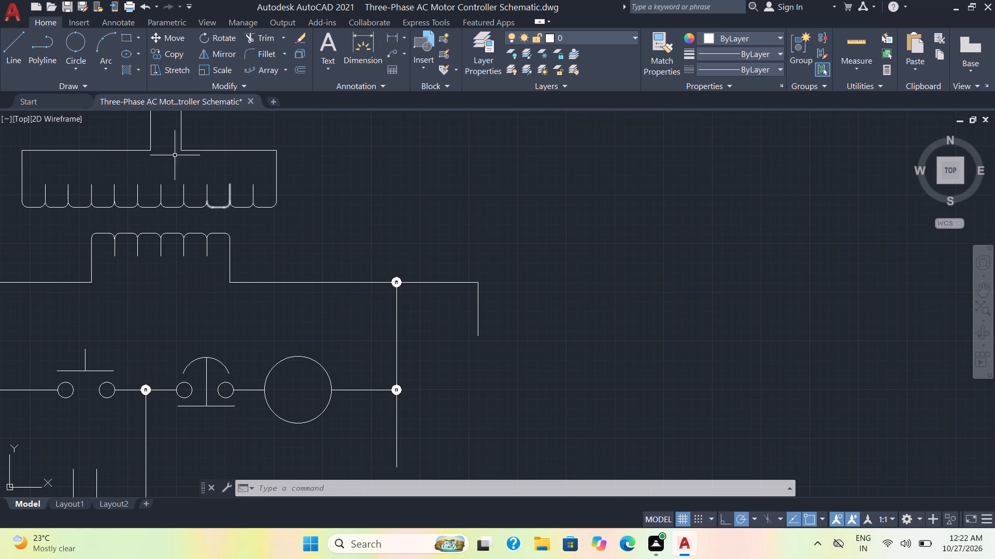
pyautogui.click(17, 49)
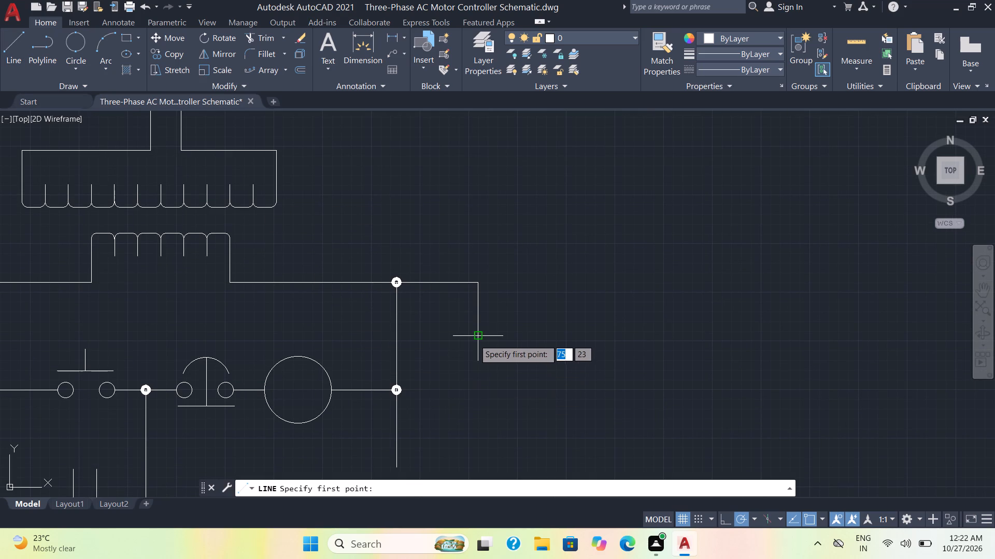
pyautogui.click(475, 336)
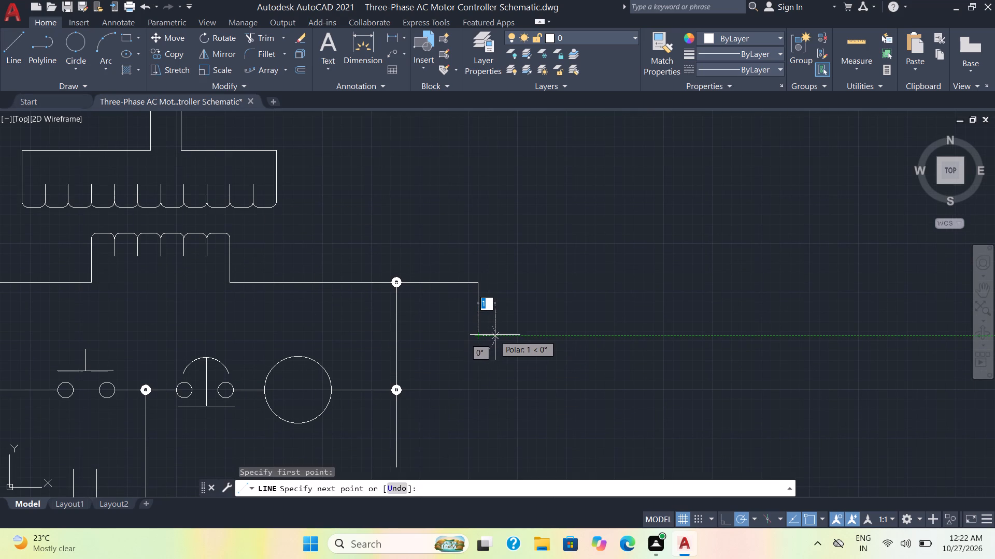
pyautogui.click(495, 334)
pyautogui.press('space')
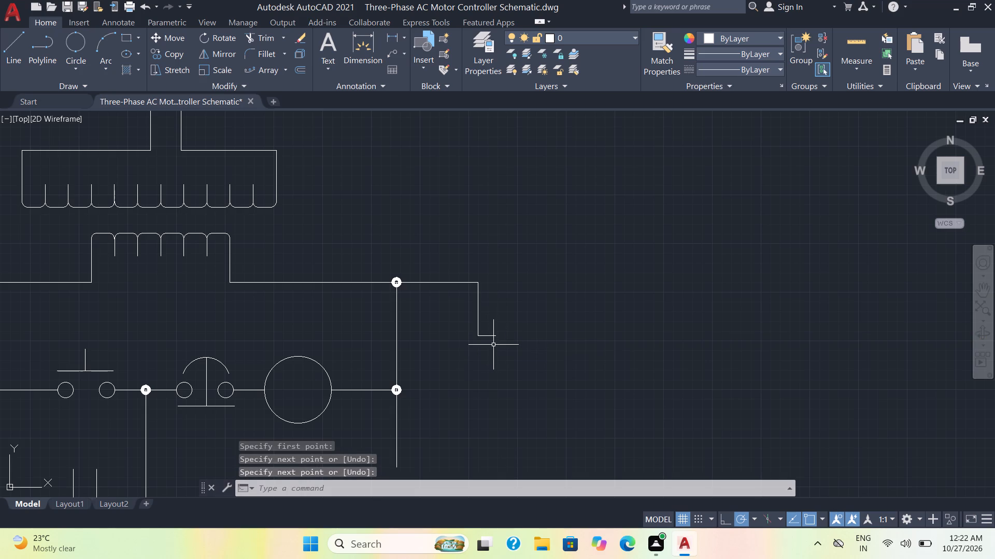
# Mirror the short horizontal line about the vertical wire, keeping the original.
pyautogui.click(491, 335)
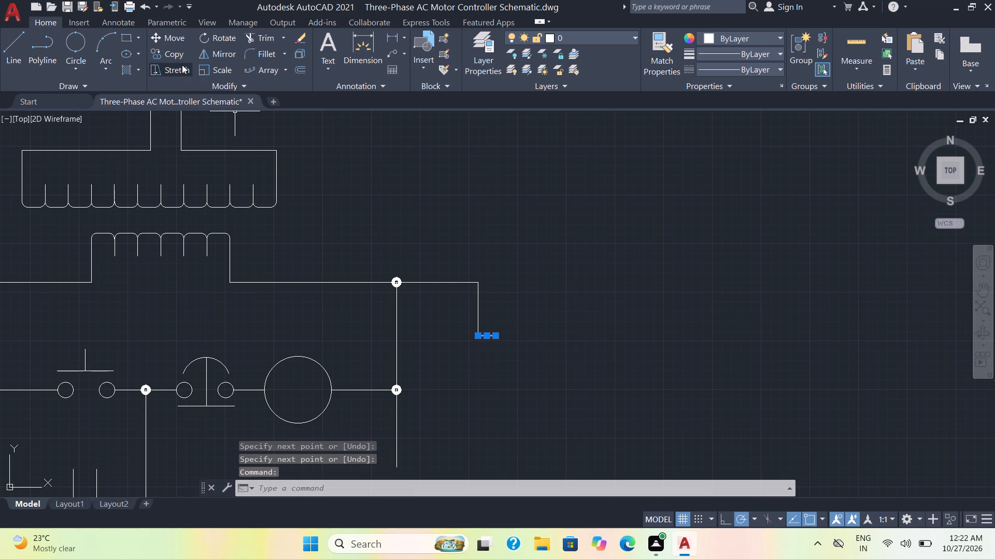
pyautogui.click(208, 52)
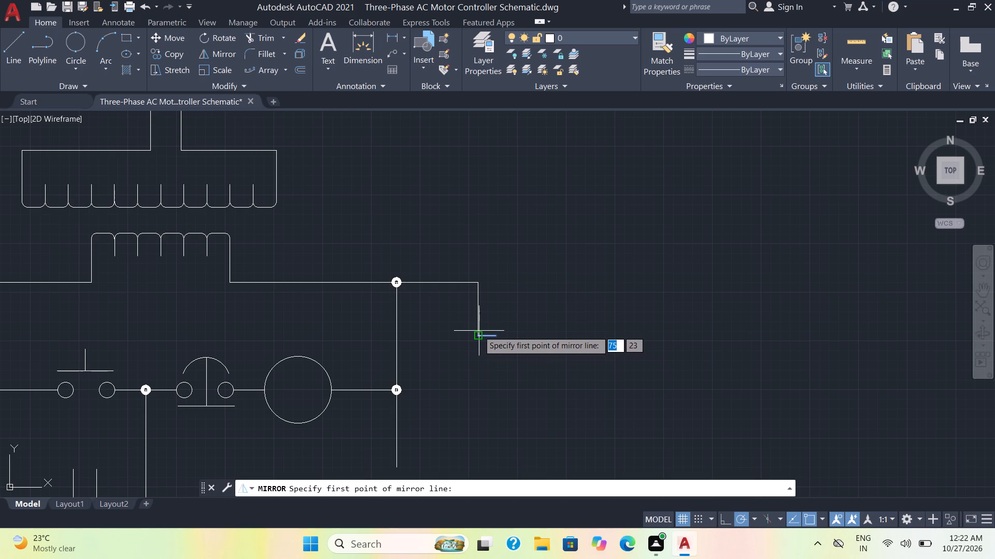
pyautogui.click(478, 335)
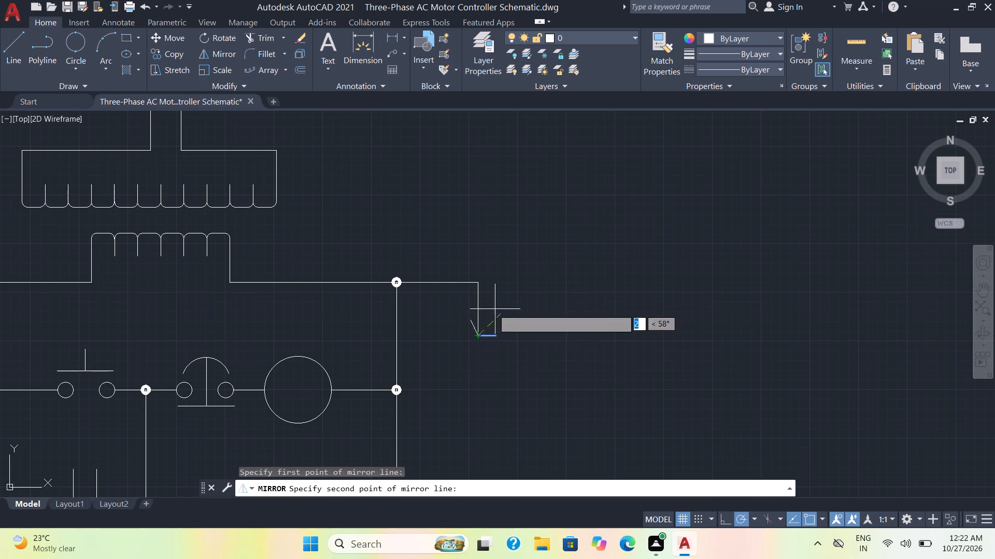
pyautogui.click(476, 310)
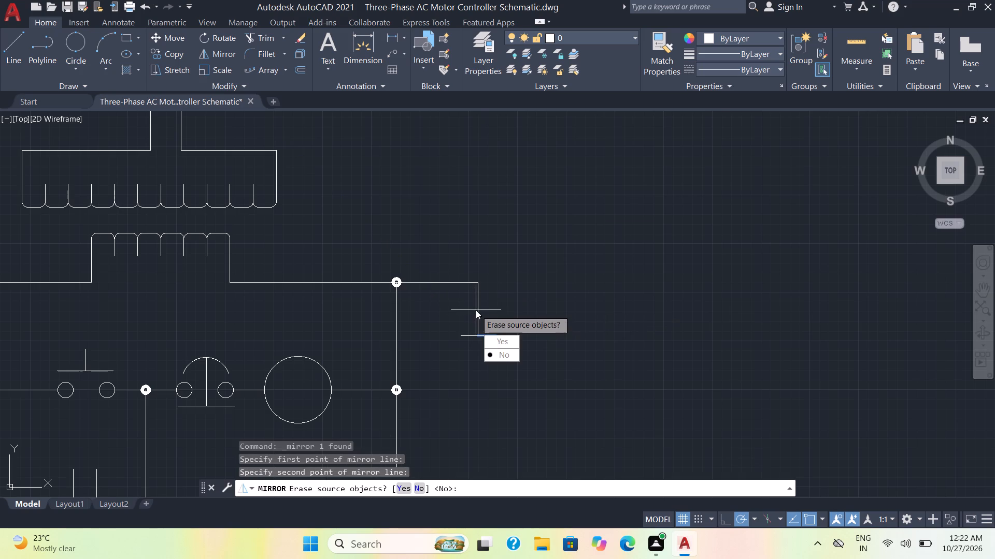
pyautogui.moveTo(506, 358); pyautogui.dragTo(476, 310)
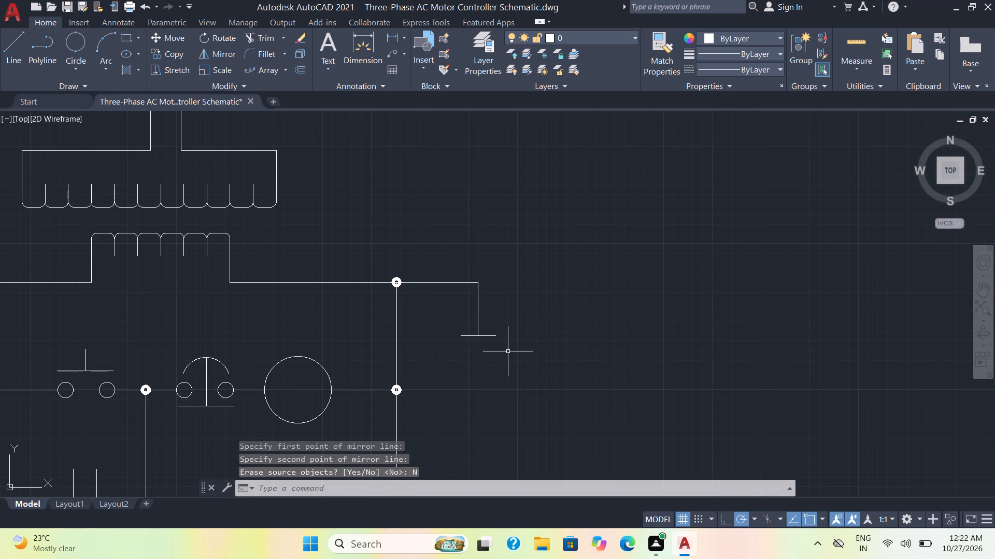
# Draw a rectangle about 2 by 2 units around the short horizontal bar, with its vertical sides aligned to the bar's ends.
pyautogui.scroll(-2, 507, 351)
pyautogui.scroll(-1, 532, 397)
pyautogui.scroll(2, 532, 397)
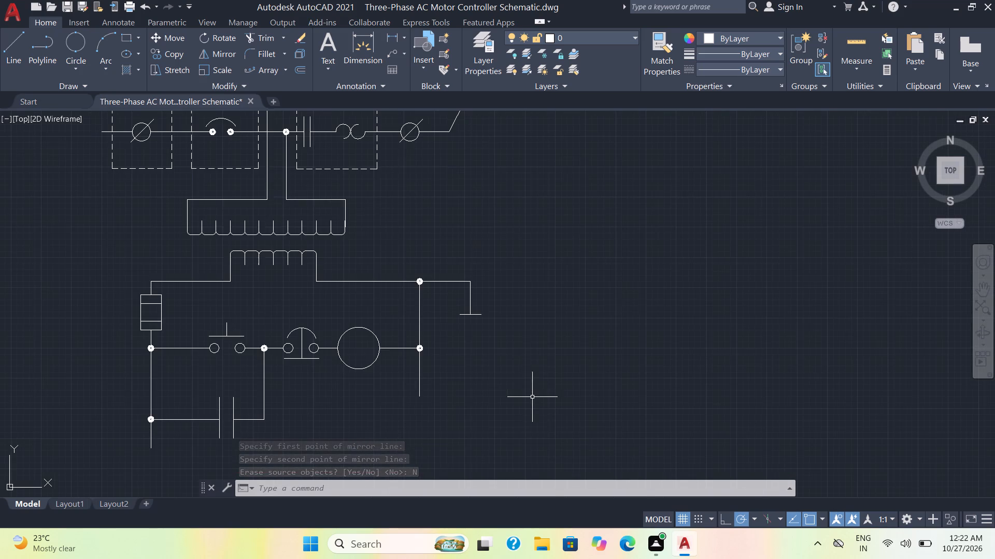
pyautogui.scroll(1, 518, 378)
pyautogui.moveTo(480, 341); pyautogui.dragTo(478, 354, button='middle')
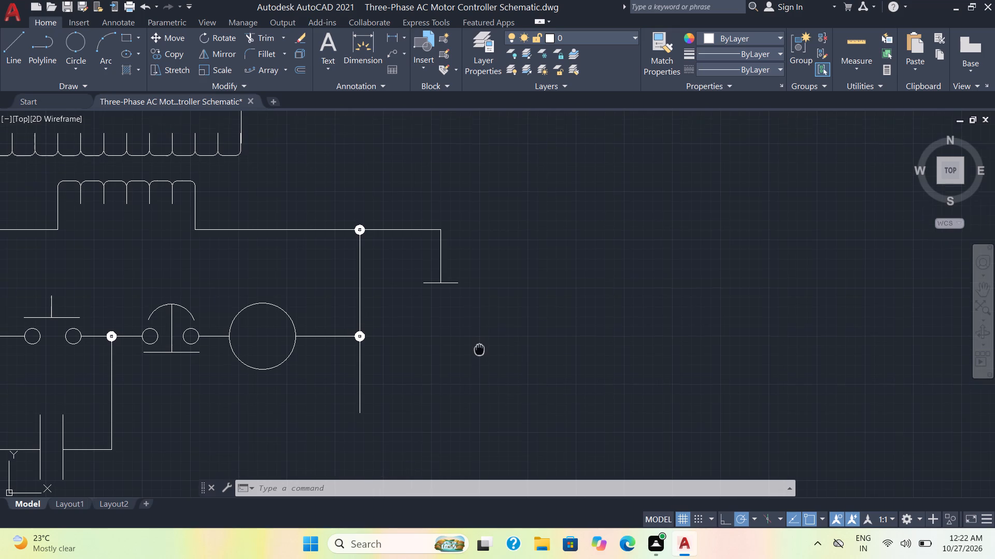
pyautogui.moveTo(478, 354); pyautogui.dragTo(468, 410, button='middle')
pyautogui.scroll(1, 464, 397)
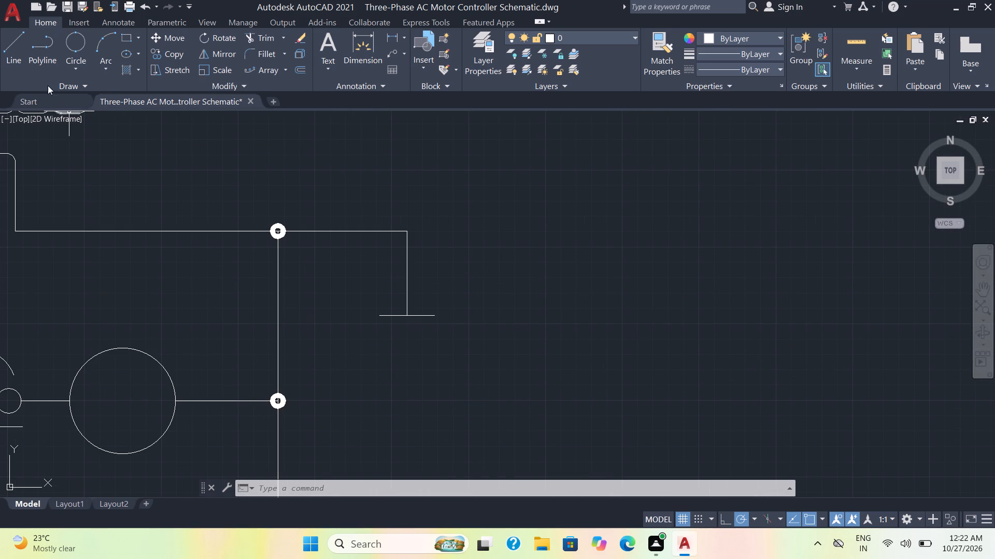
pyautogui.click(124, 38)
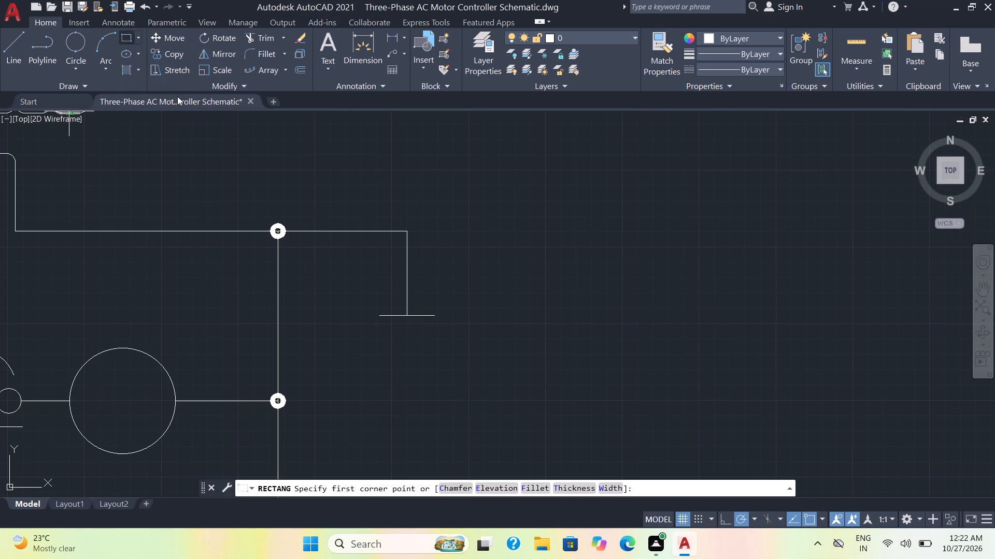
pyautogui.click(378, 297)
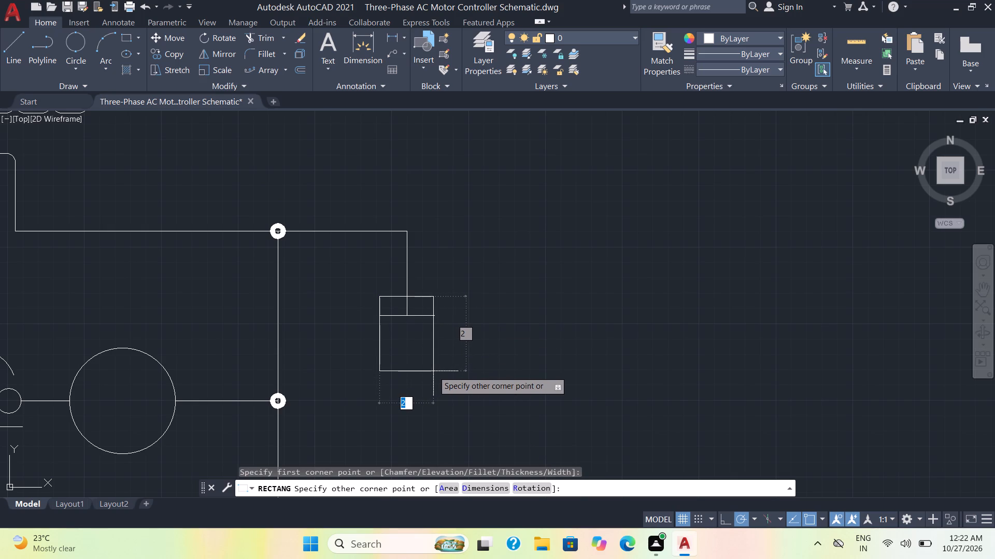
pyautogui.click(434, 370)
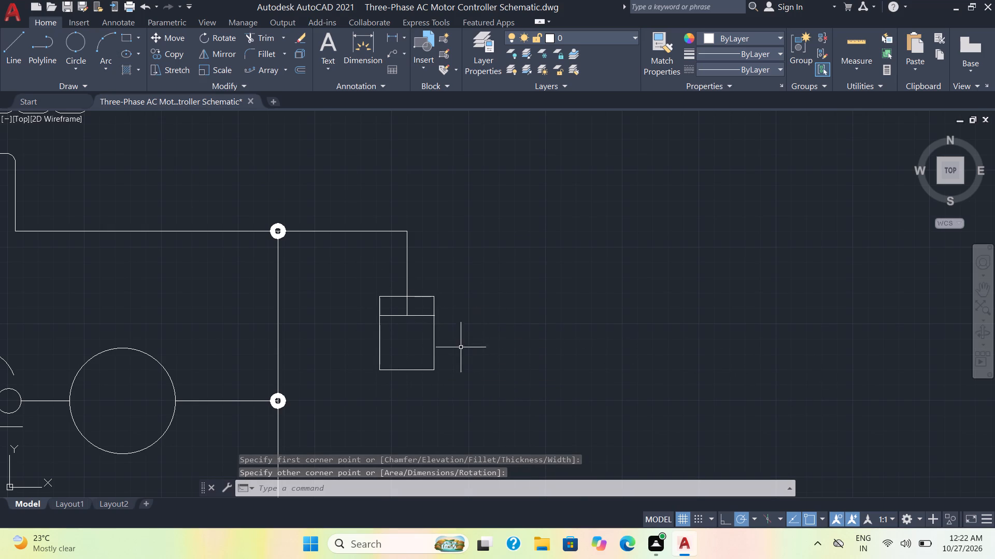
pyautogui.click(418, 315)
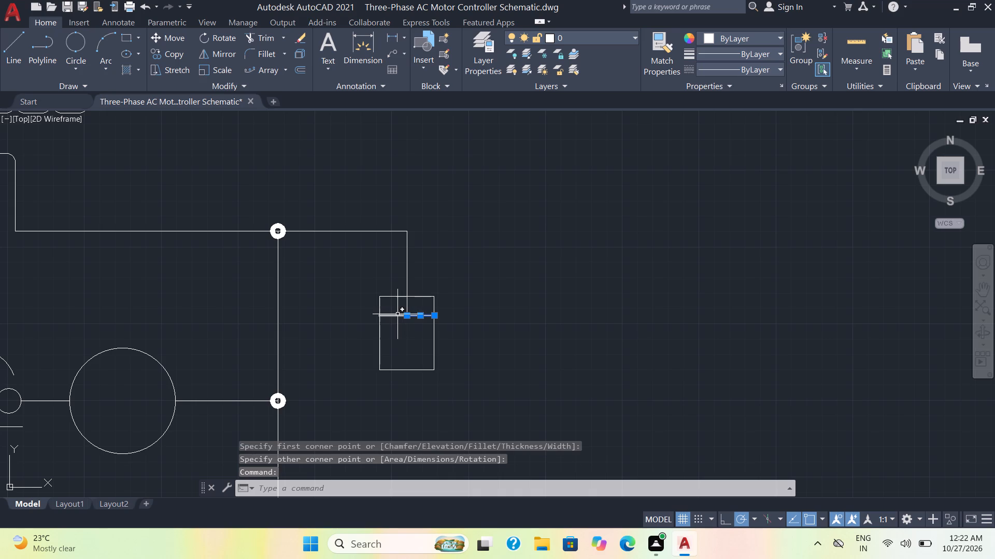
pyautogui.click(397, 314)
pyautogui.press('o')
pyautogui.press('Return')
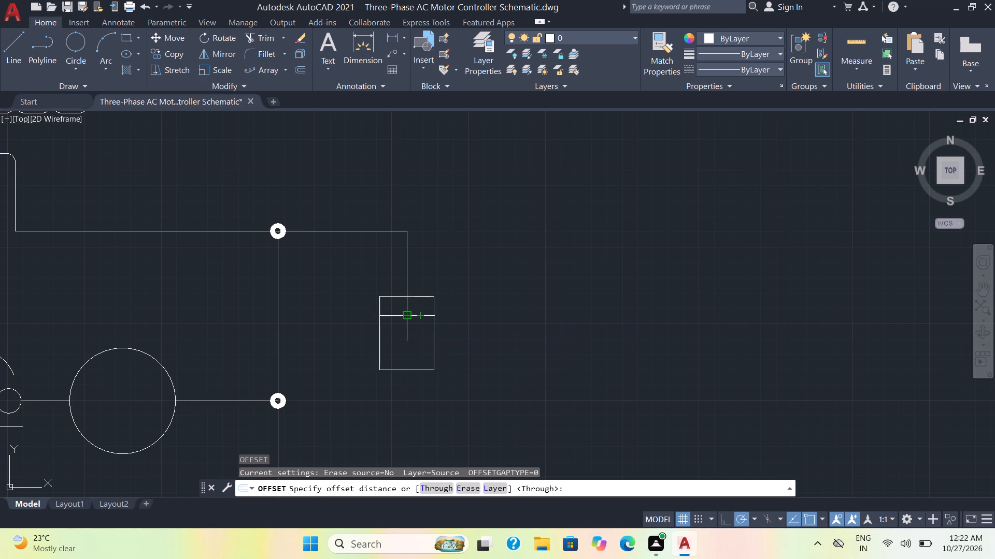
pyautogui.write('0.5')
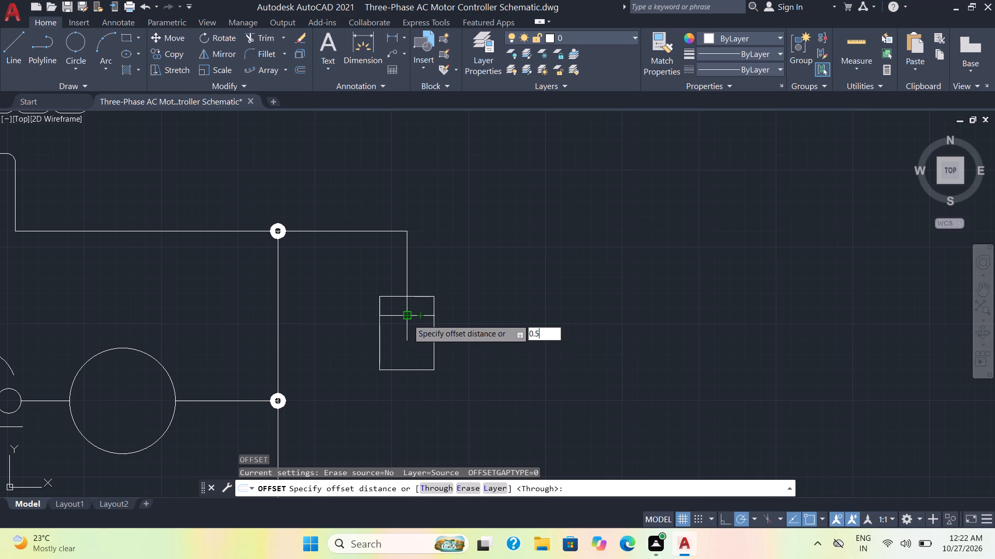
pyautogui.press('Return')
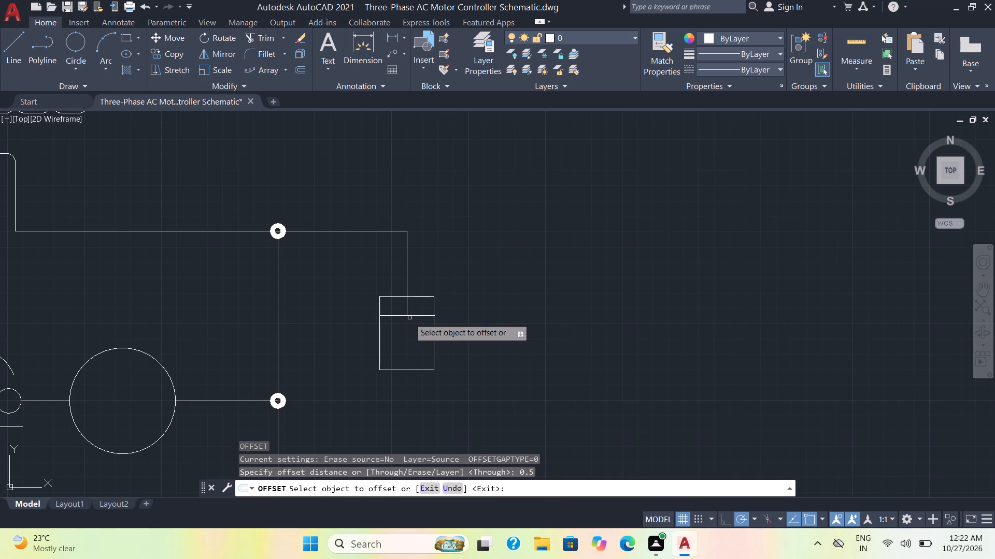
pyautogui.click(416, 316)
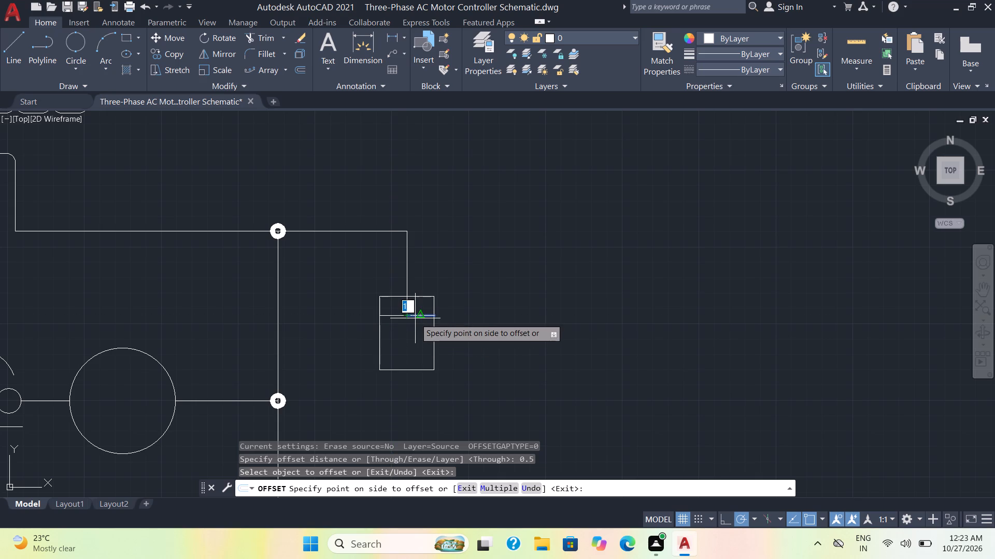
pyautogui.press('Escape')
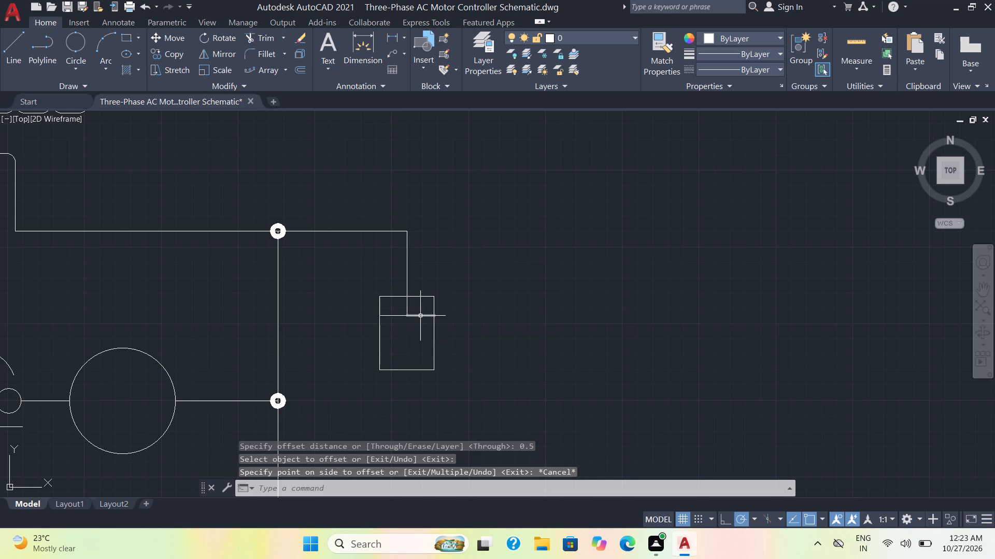
# Offset the left half of the horizontal bar downward by 0.5 twice inside the rectangle.
pyautogui.press('o')
pyautogui.press('Return')
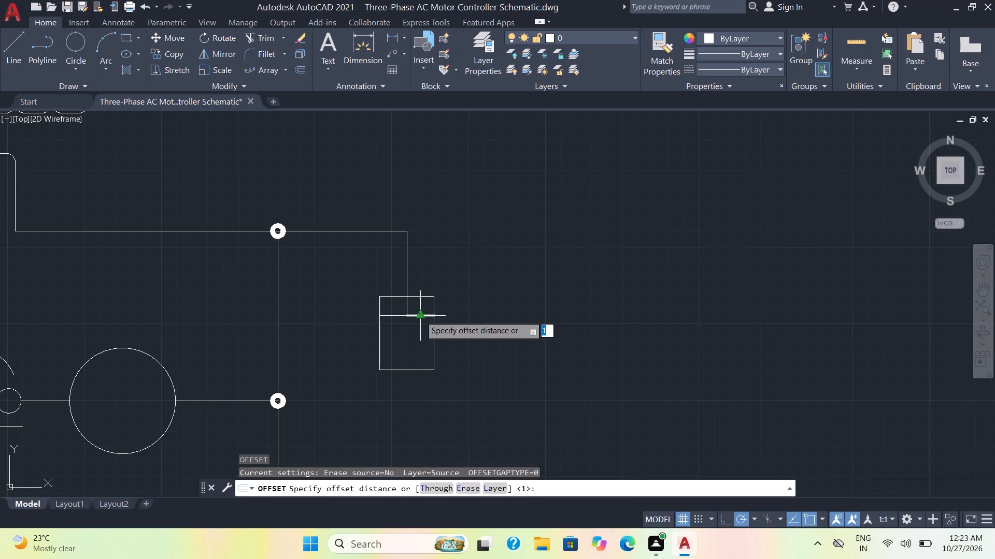
pyautogui.scroll(1, 414, 338)
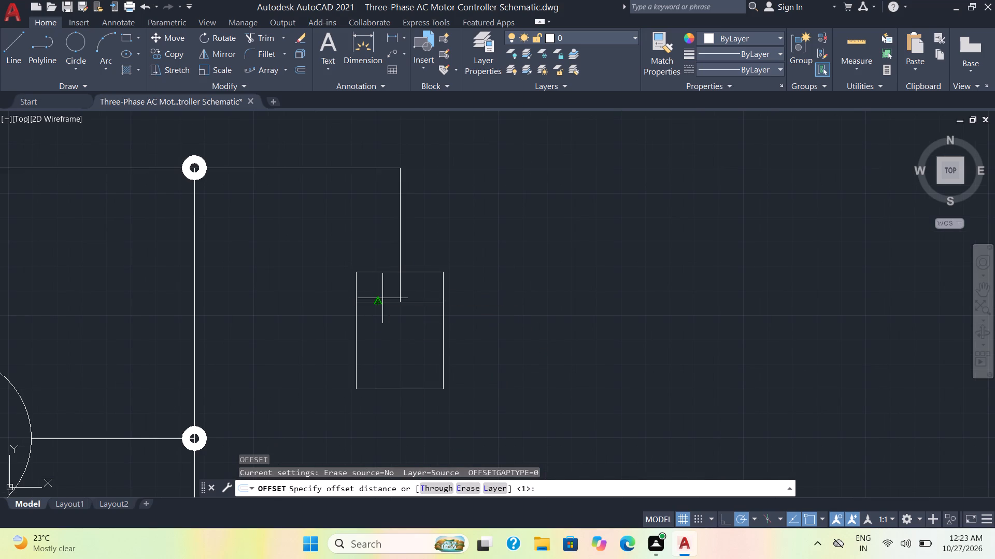
pyautogui.press('0')
pyautogui.press('.')
pyautogui.press('5')
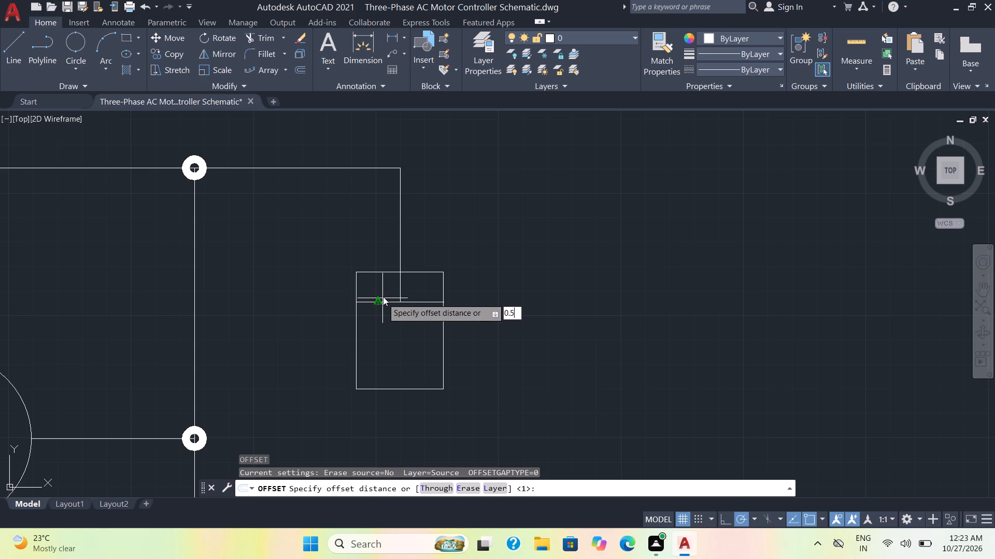
pyautogui.press('Return')
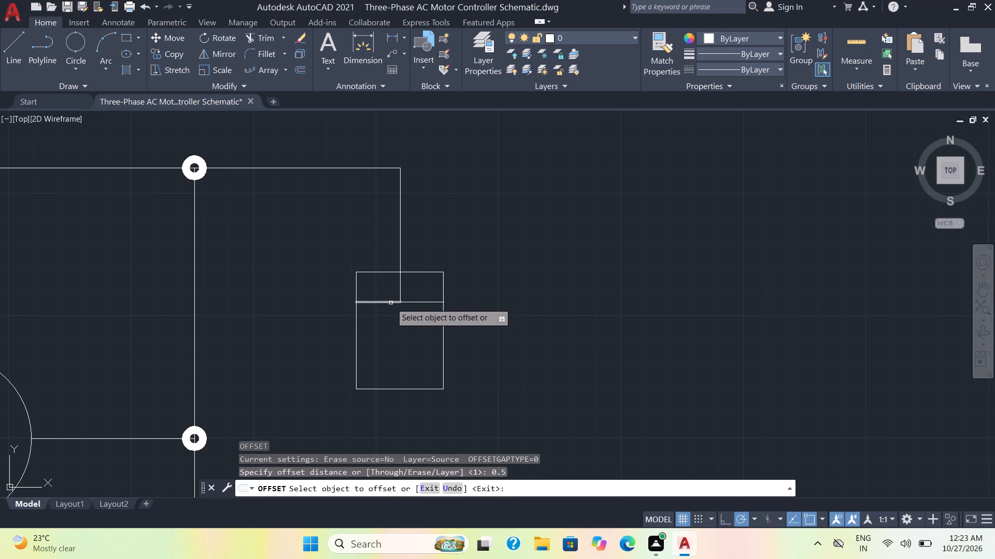
pyautogui.click(390, 302)
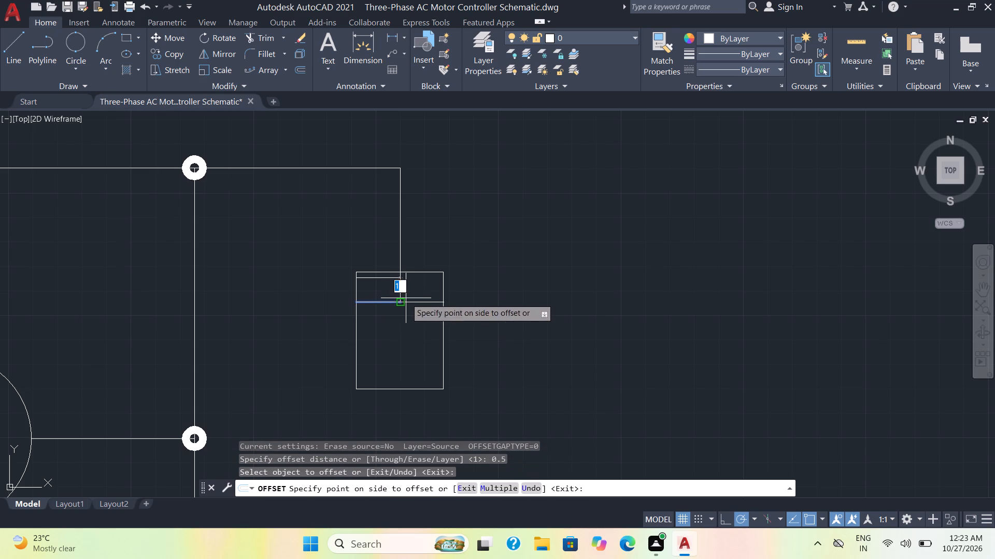
pyautogui.click(406, 329)
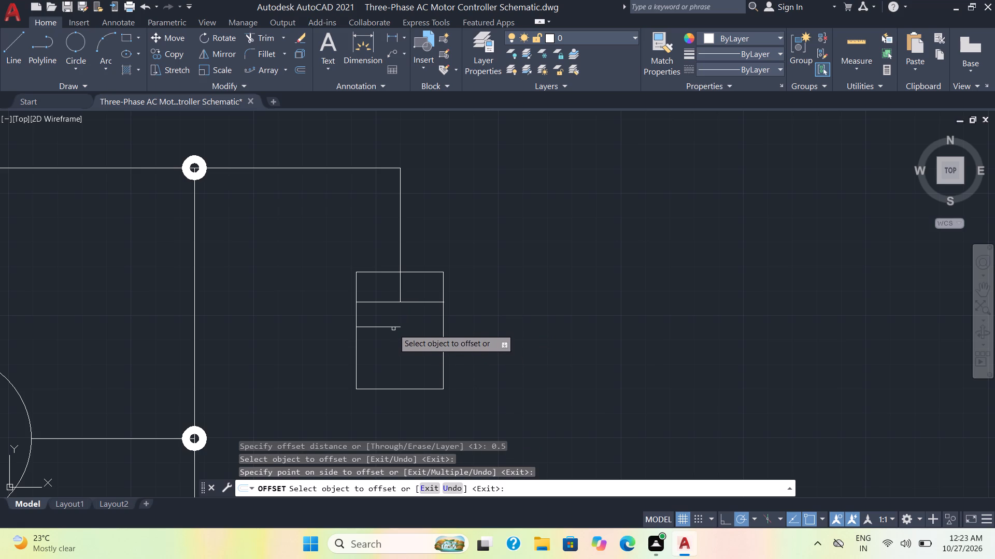
pyautogui.click(393, 326)
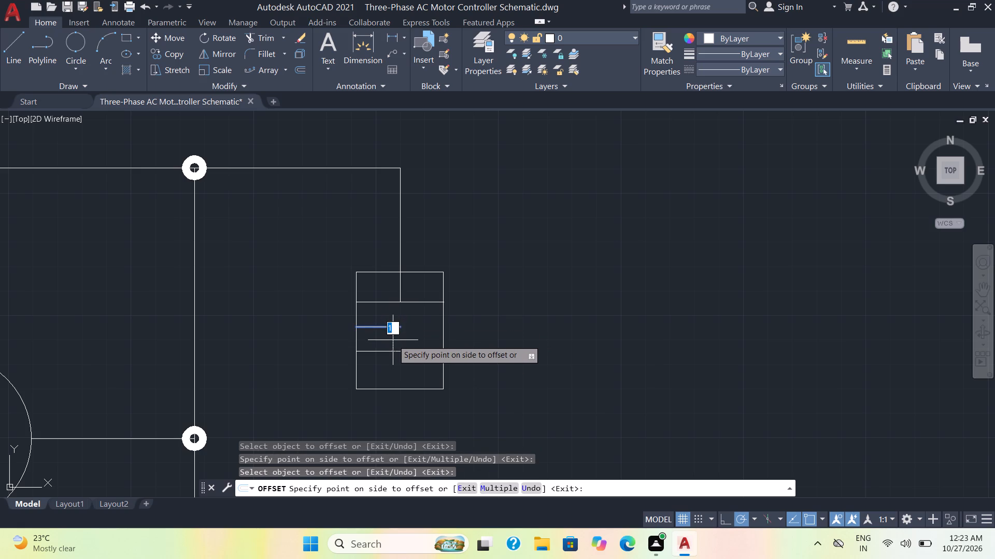
pyautogui.click(393, 341)
pyautogui.press('Escape')
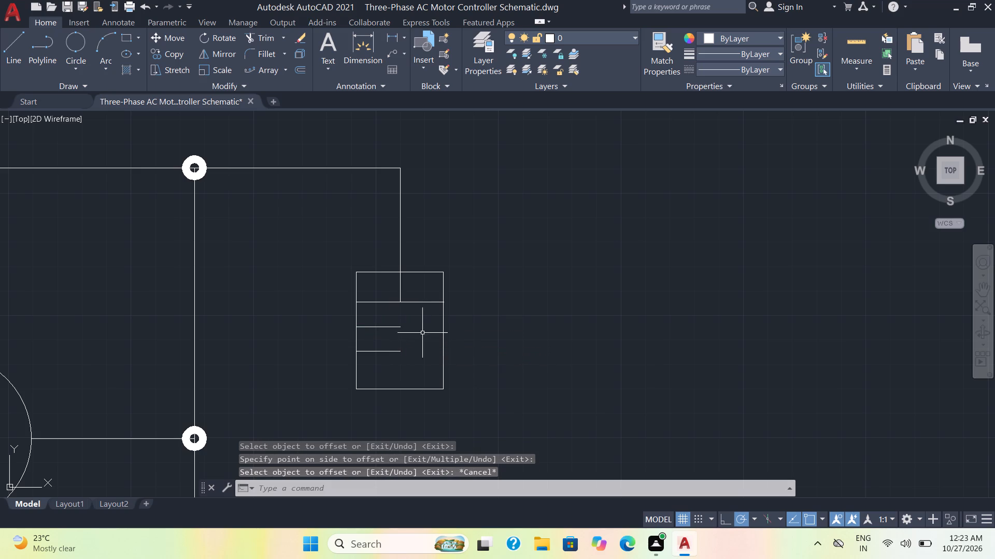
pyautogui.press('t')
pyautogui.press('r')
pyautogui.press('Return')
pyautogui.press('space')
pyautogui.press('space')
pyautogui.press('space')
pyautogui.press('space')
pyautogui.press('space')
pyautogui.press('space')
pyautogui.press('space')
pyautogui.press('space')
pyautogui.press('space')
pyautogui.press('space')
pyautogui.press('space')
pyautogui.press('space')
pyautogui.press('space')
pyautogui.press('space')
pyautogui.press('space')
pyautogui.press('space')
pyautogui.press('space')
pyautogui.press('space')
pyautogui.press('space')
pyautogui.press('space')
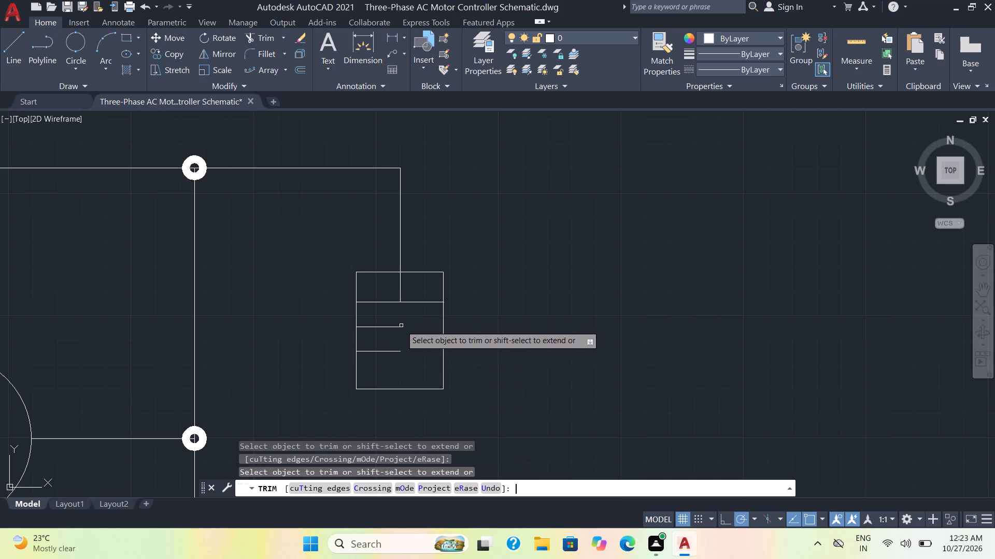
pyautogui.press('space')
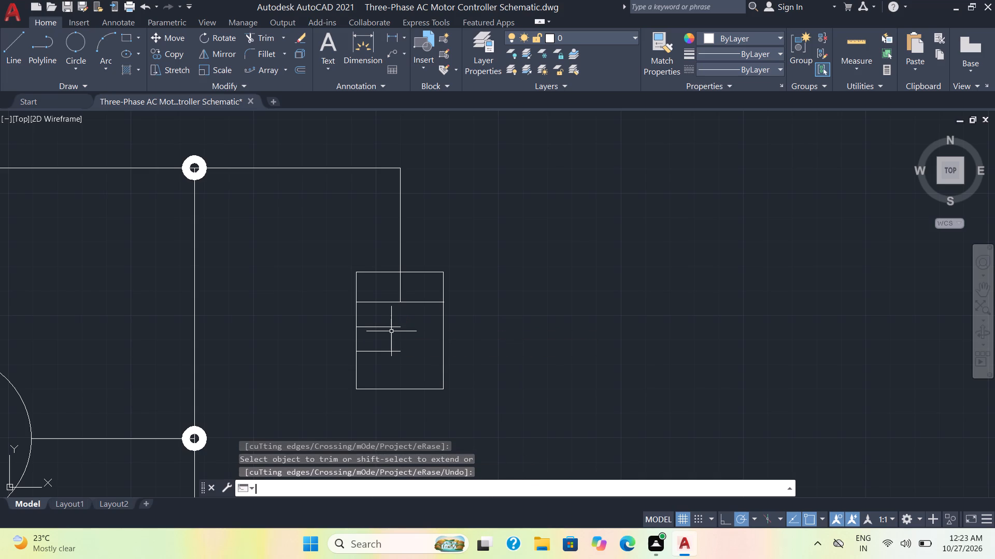
# Extend the two short offset bars to the right-hand side of the rectangle.
pyautogui.press('t')
pyautogui.press('r')
pyautogui.press('Return')
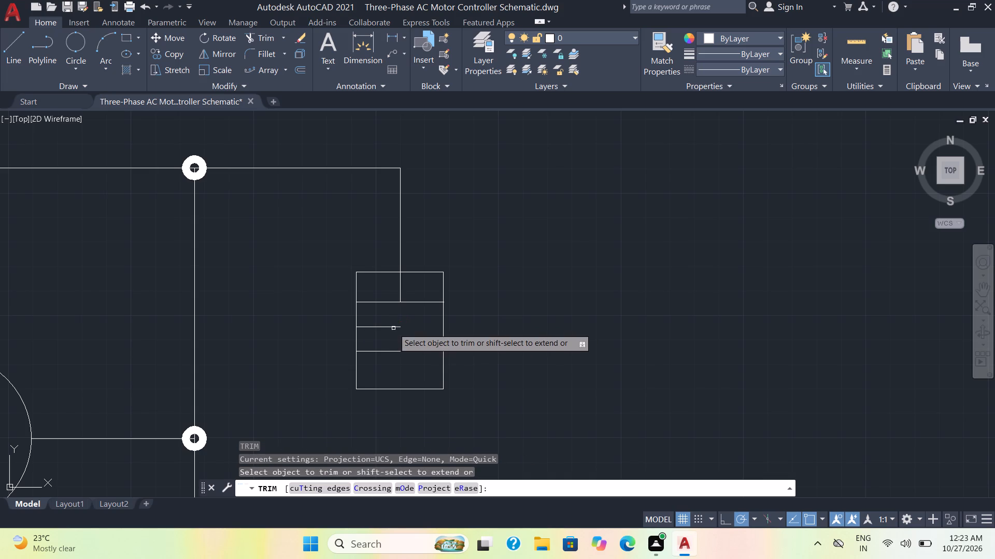
pyautogui.keyDown('shift'); pyautogui.click(394, 328); pyautogui.keyUp('shift')
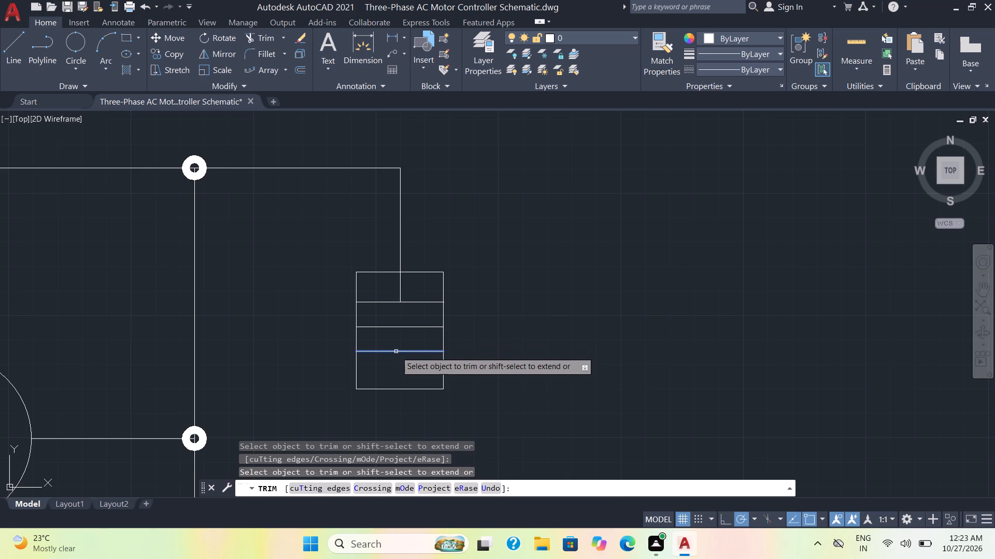
pyautogui.keyDown('shift'); pyautogui.click(395, 352); pyautogui.keyUp('shift')
pyautogui.press('Escape')
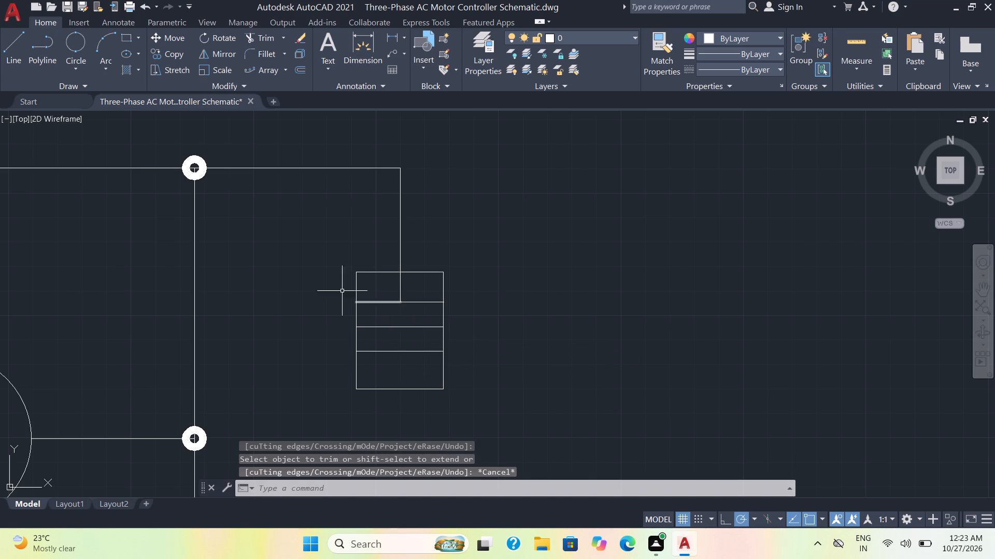
# Draw a V of two lines from the top bar's left end to the rectangle's bottom midpoint and up to the bar's right end.
pyautogui.click(15, 56)
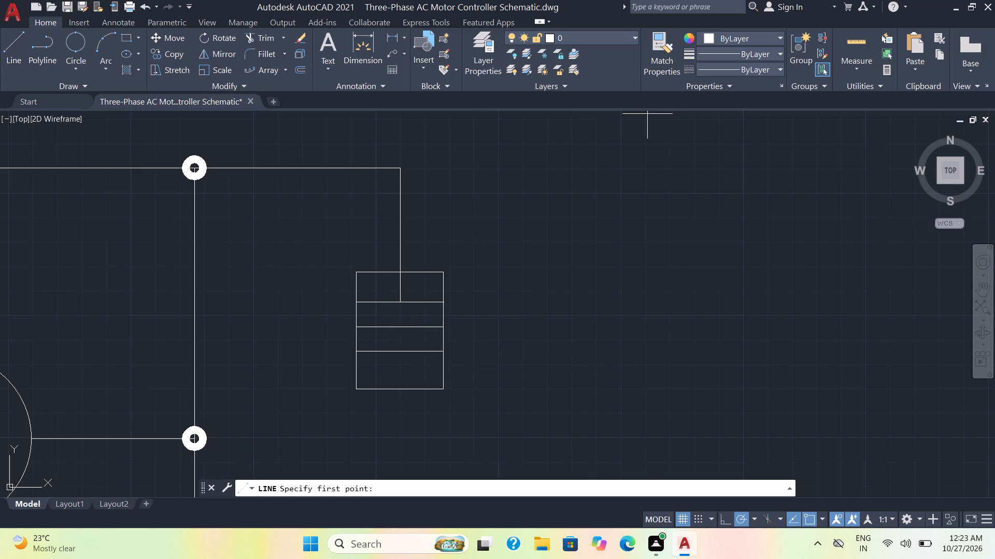
pyautogui.click(354, 300)
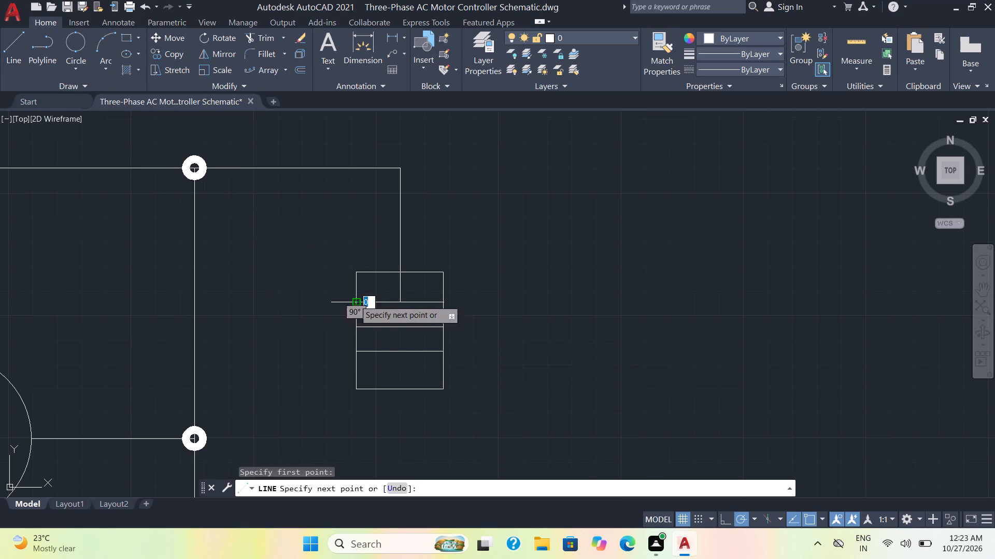
pyautogui.click(399, 389)
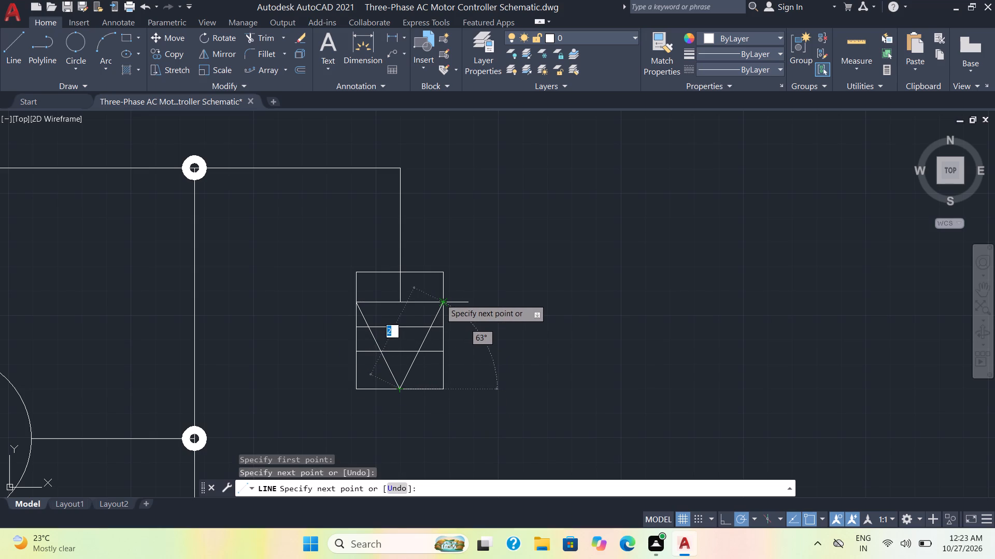
pyautogui.click(440, 299)
pyautogui.press('Escape')
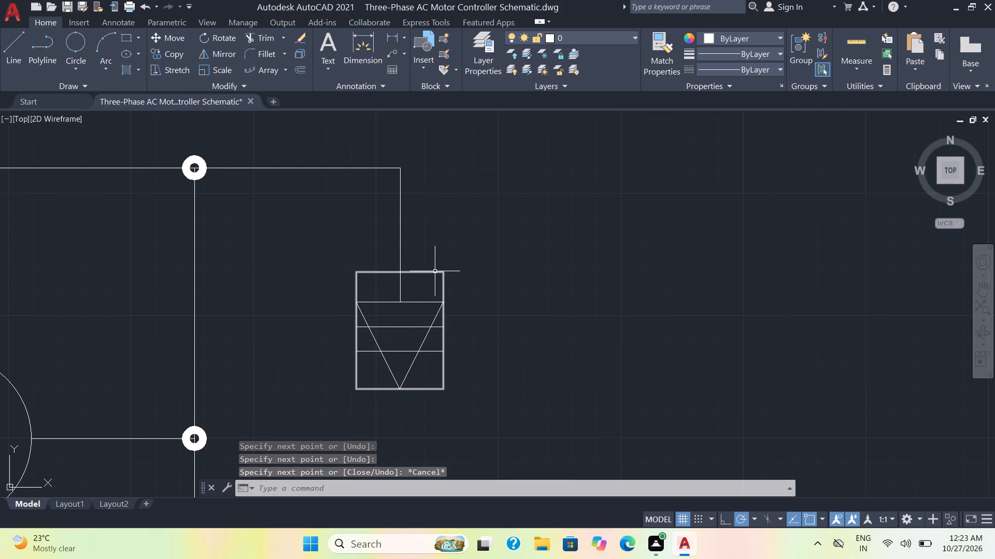
# Delete the rectangle around the ground symbol's bars.
pyautogui.click(434, 272)
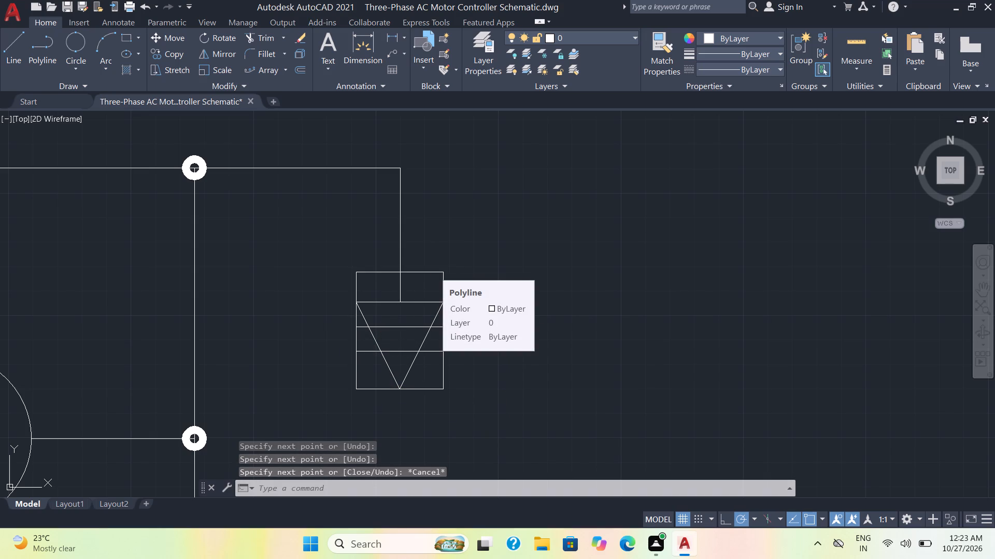
pyautogui.press('Delete')
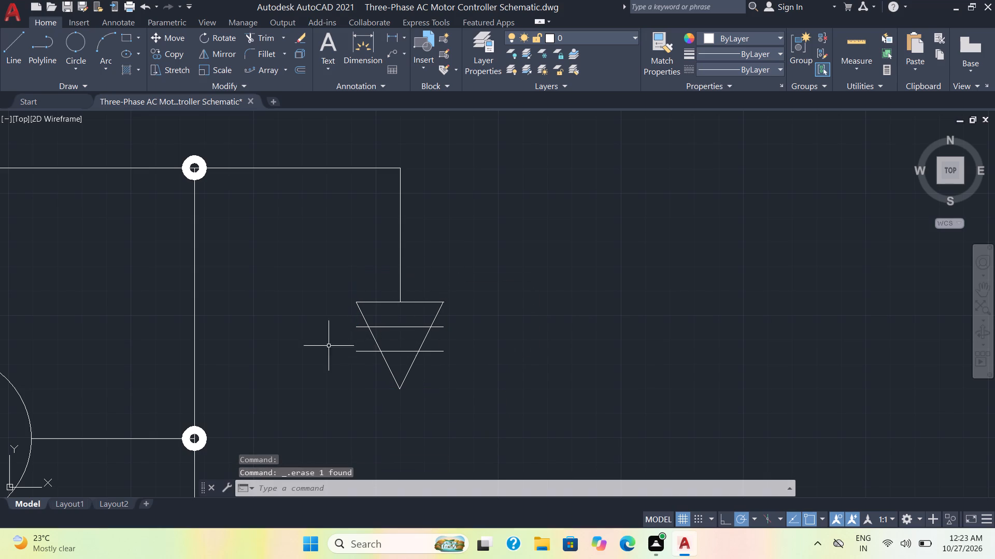
# Trim both ends of the two lower bars where they extend outside the V lines.
pyautogui.click(247, 34)
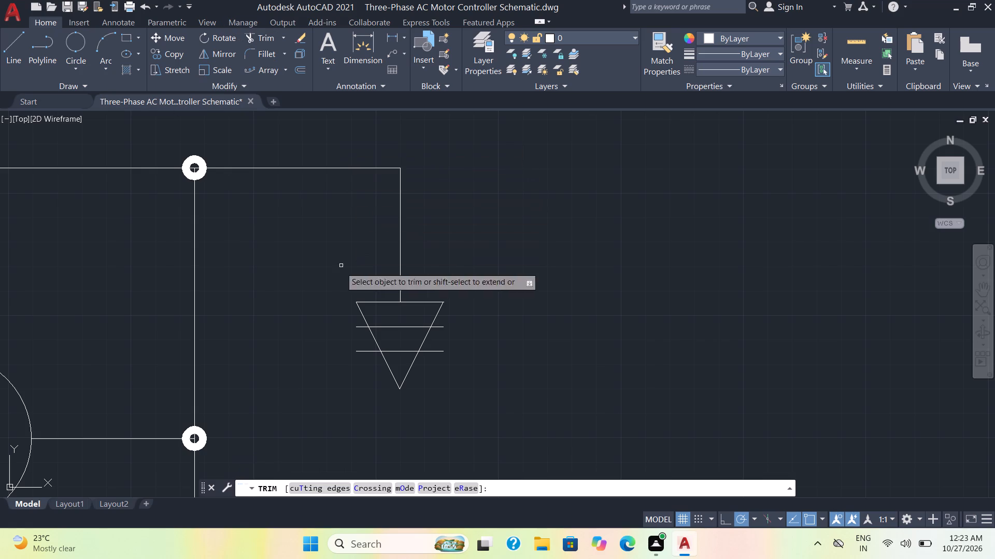
pyautogui.click(360, 326)
pyautogui.click(364, 352)
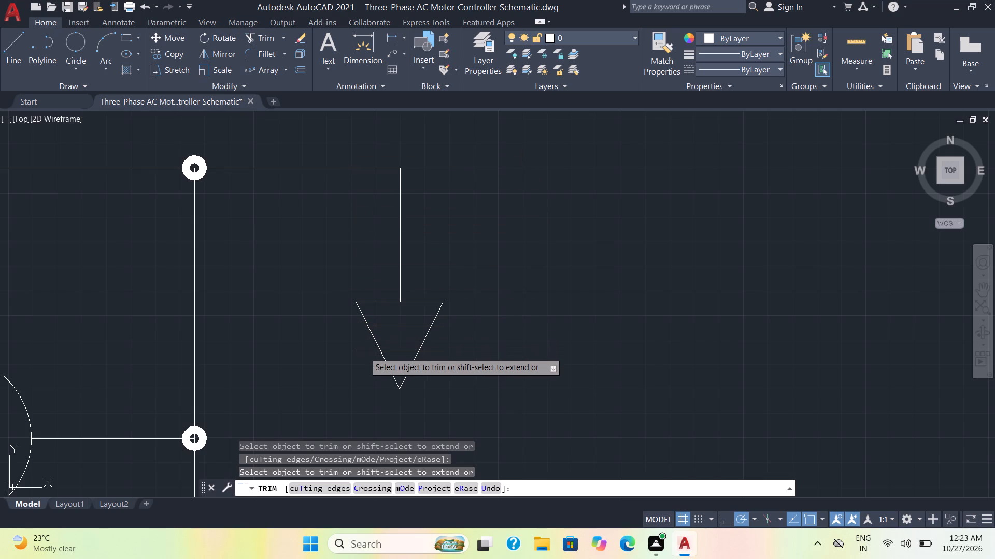
pyautogui.click(433, 350)
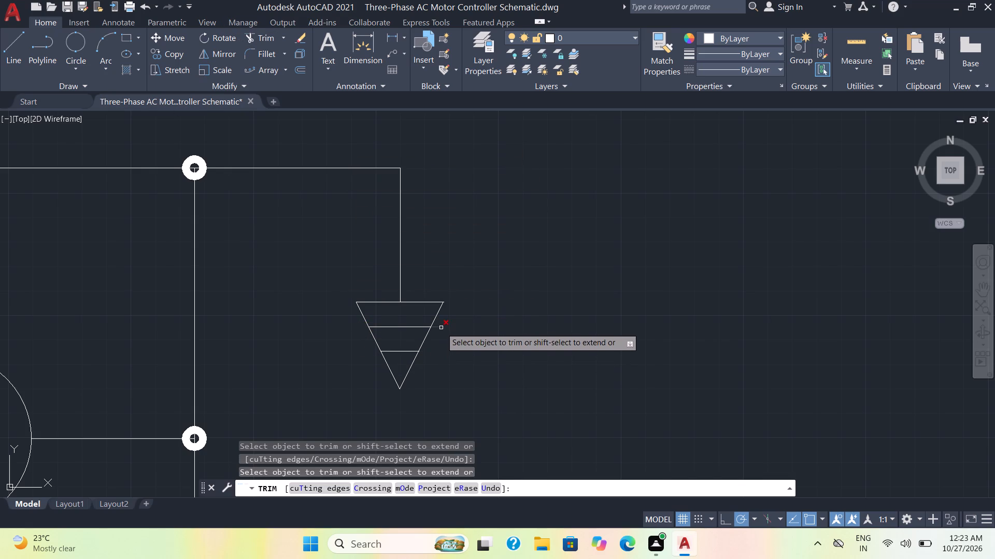
pyautogui.click(442, 326)
pyautogui.press('Escape')
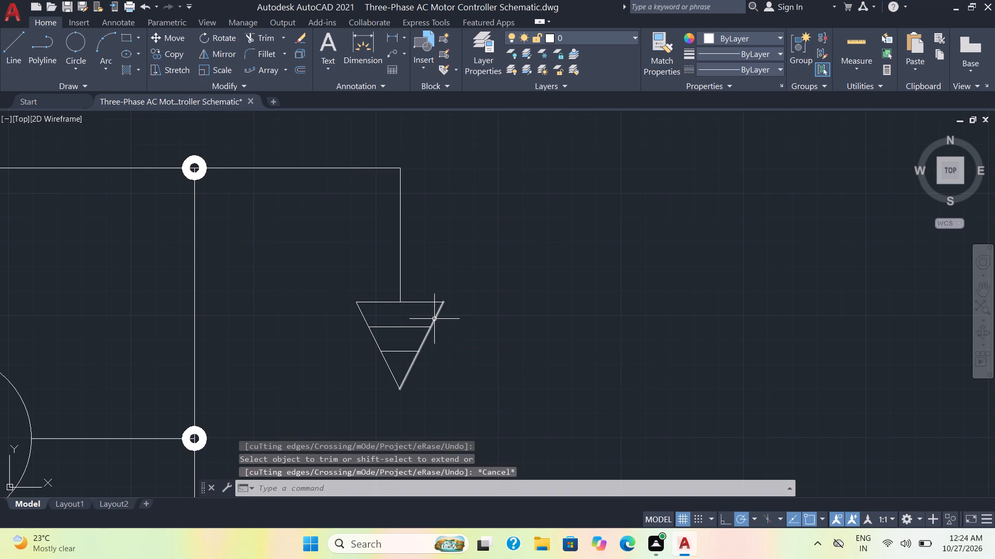
# Delete the two slanted V lines, leaving the three ground bars.
pyautogui.click(434, 319)
pyautogui.click(368, 331)
pyautogui.press('Delete')
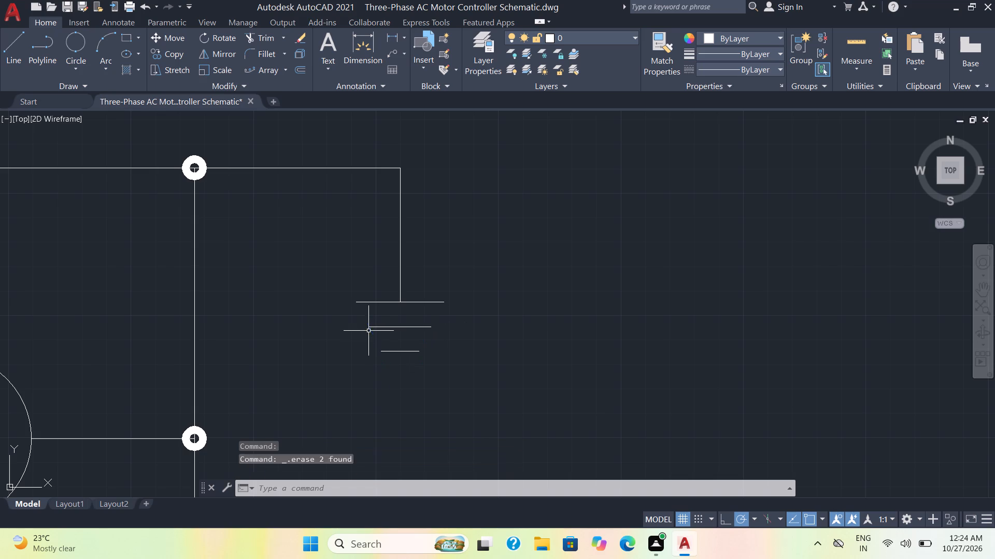
# Save the drawing.
pyautogui.scroll(-1, 394, 386)
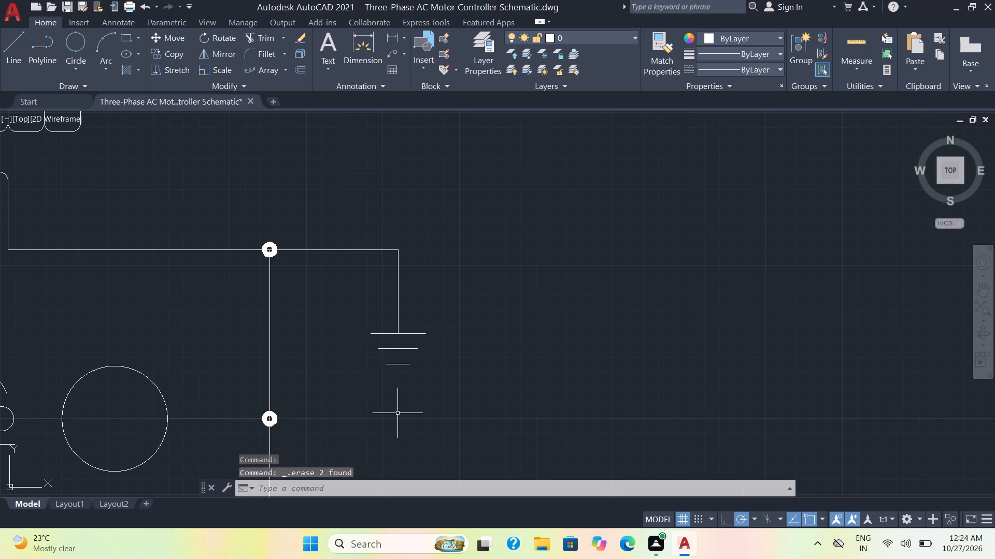
pyautogui.hotkey('ctrl', 's')
# Draw a rectangle about 16 units wide and 5 units high around the transformer's primary and secondary windings.
pyautogui.scroll(-3, 390, 412)
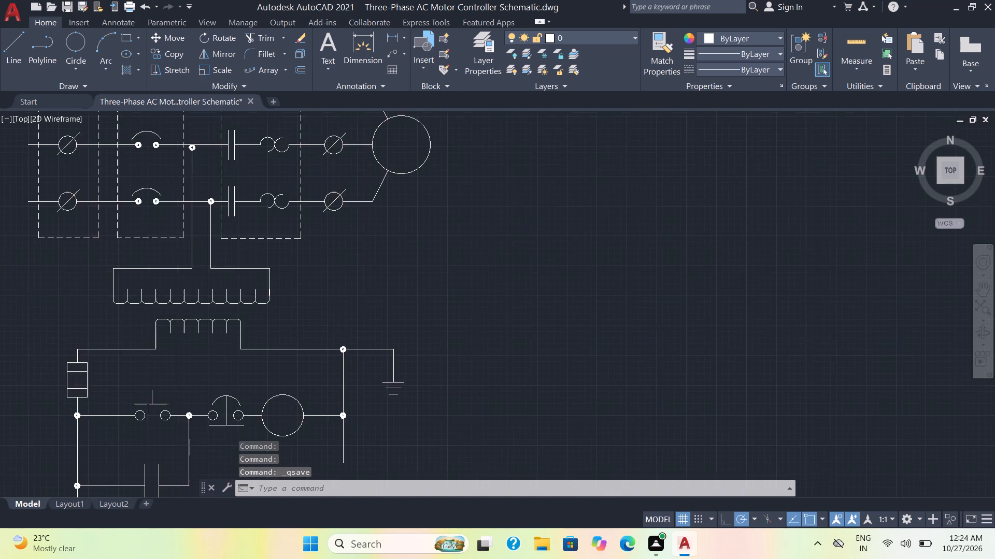
pyautogui.moveTo(404, 414); pyautogui.dragTo(428, 309, button='middle')
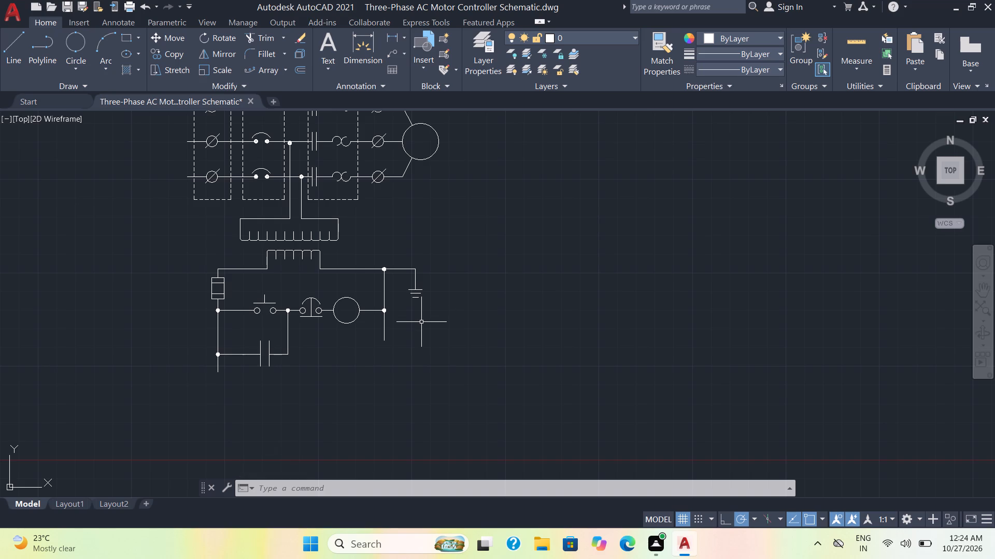
pyautogui.click(127, 34)
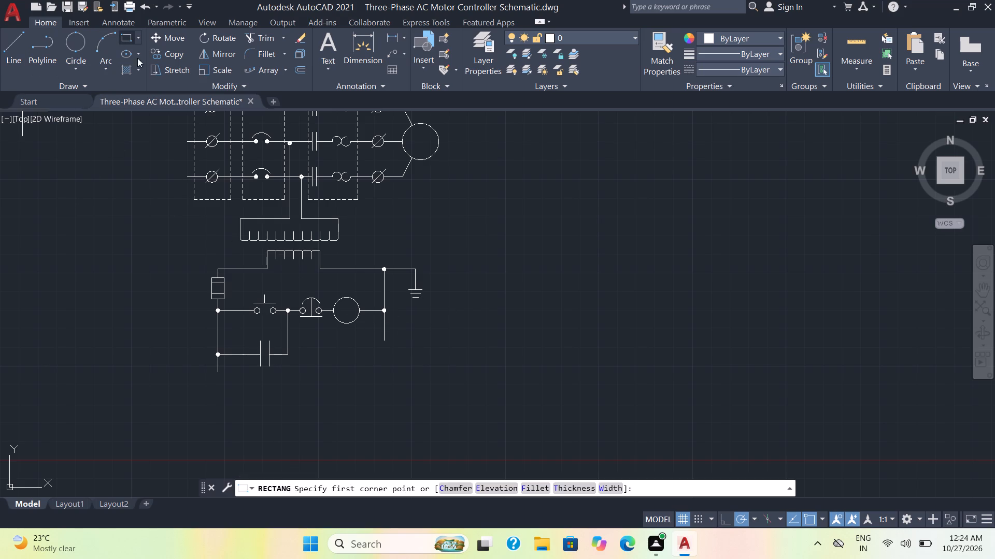
pyautogui.scroll(1, 204, 244)
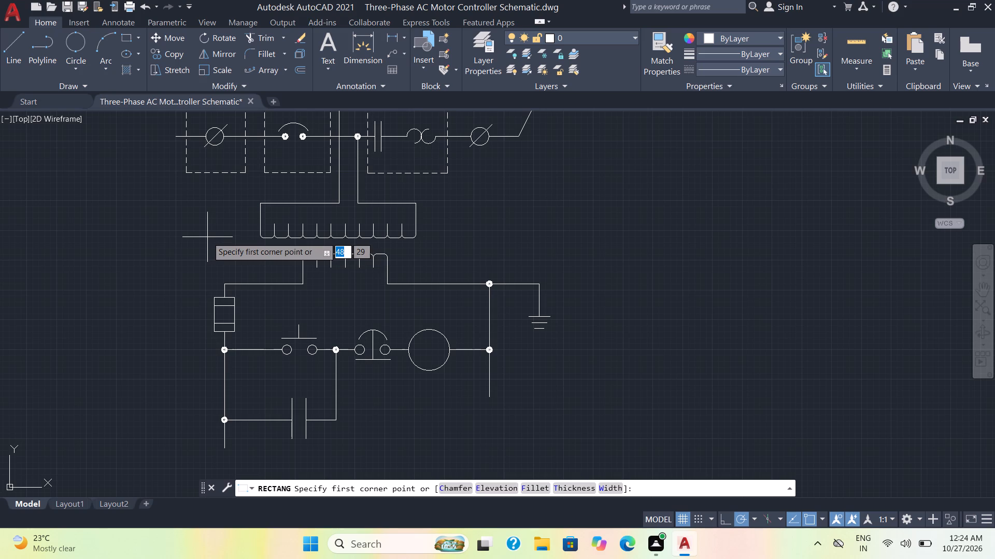
pyautogui.click(243, 217)
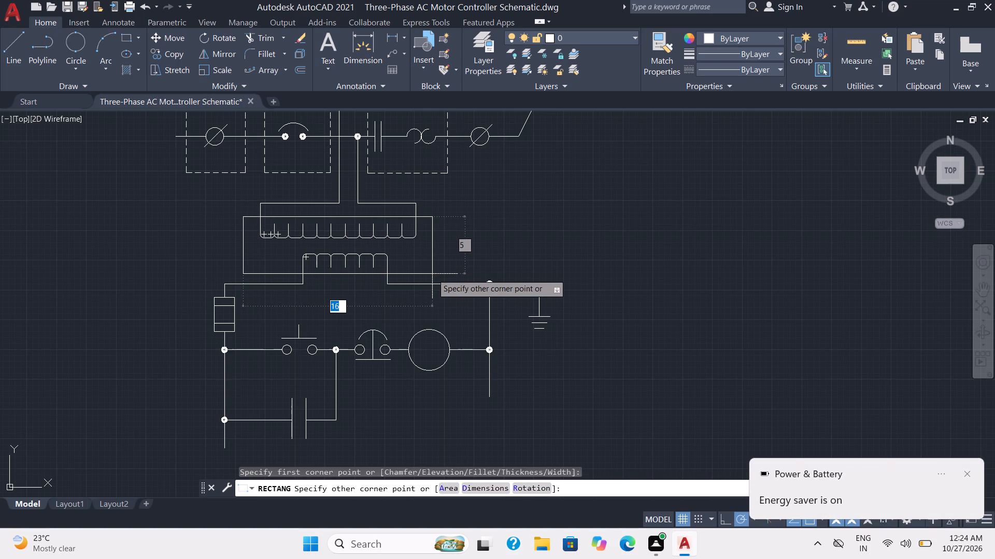
pyautogui.click(436, 274)
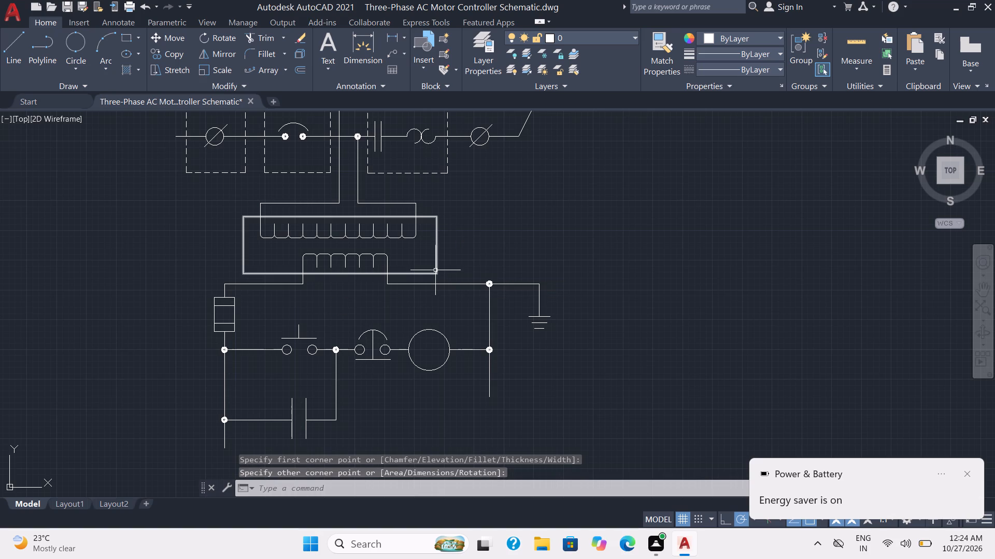
# Change the linetype of the rectangle around the transformer windings to a dashed hidden-line pattern.
pyautogui.click(435, 270)
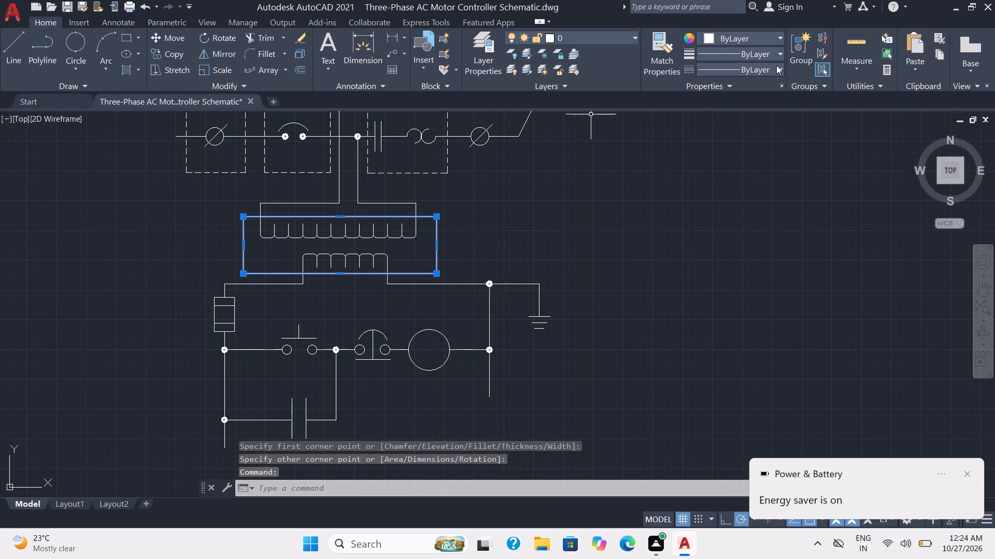
pyautogui.click(776, 65)
pyautogui.scroll(-9, 776, 105)
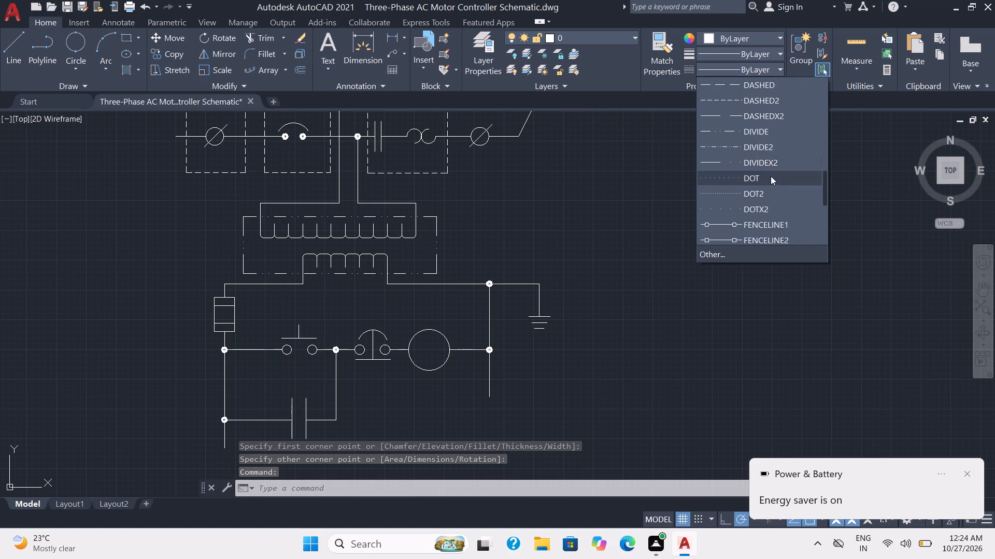
pyautogui.scroll(-4, 769, 190)
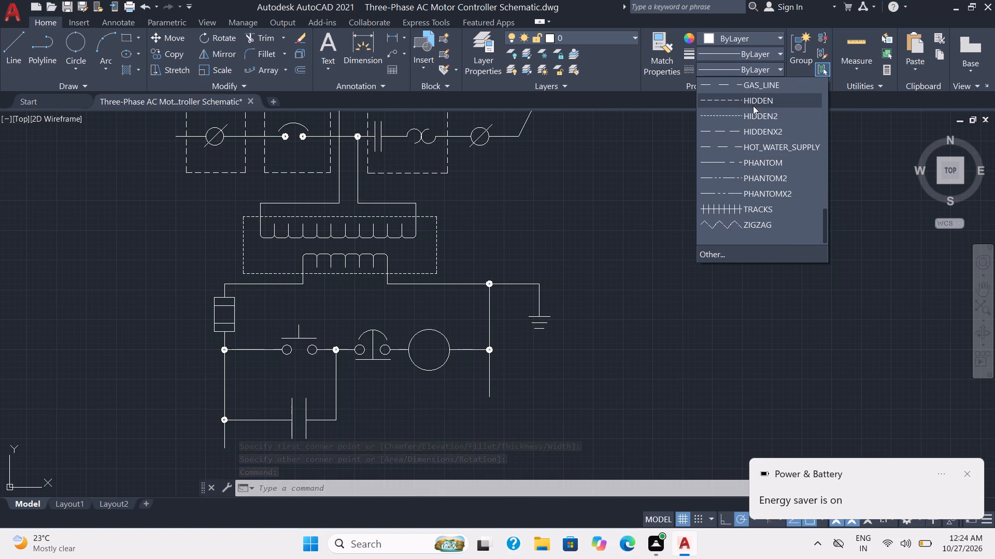
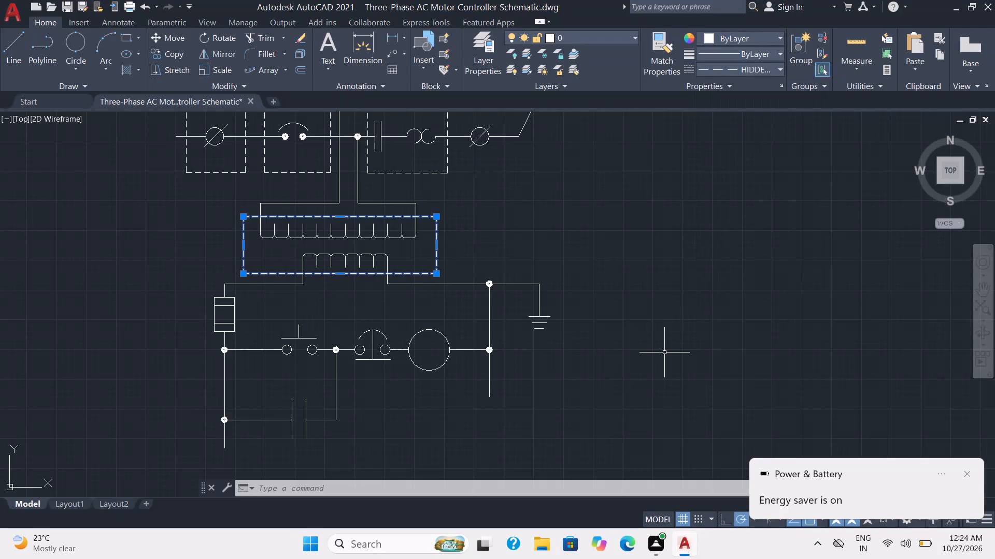
# Save the drawing with the dashed transformer box.
pyautogui.press('Escape')
pyautogui.hotkey('ctrl', 's')
# Add a multiline text label reading L1 at the incoming end of the top phase line.
pyautogui.scroll(-2, 663, 355)
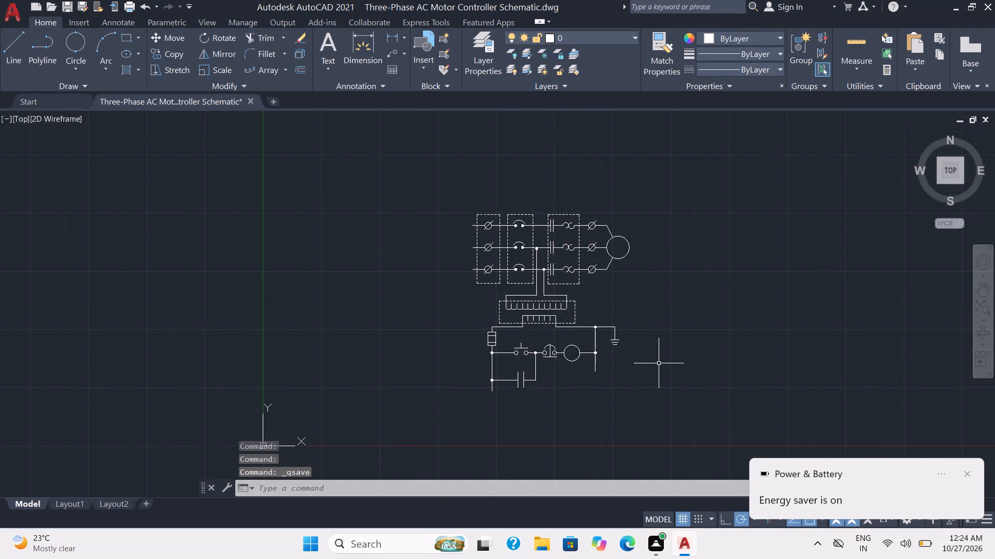
pyautogui.scroll(2, 658, 364)
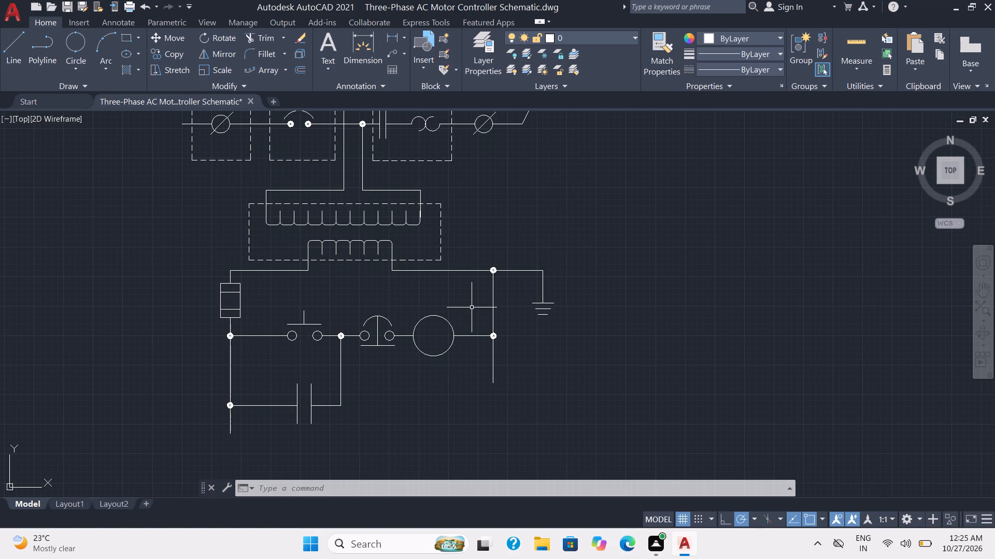
pyautogui.scroll(-1, 476, 308)
pyautogui.moveTo(561, 303); pyautogui.dragTo(611, 341, button='middle')
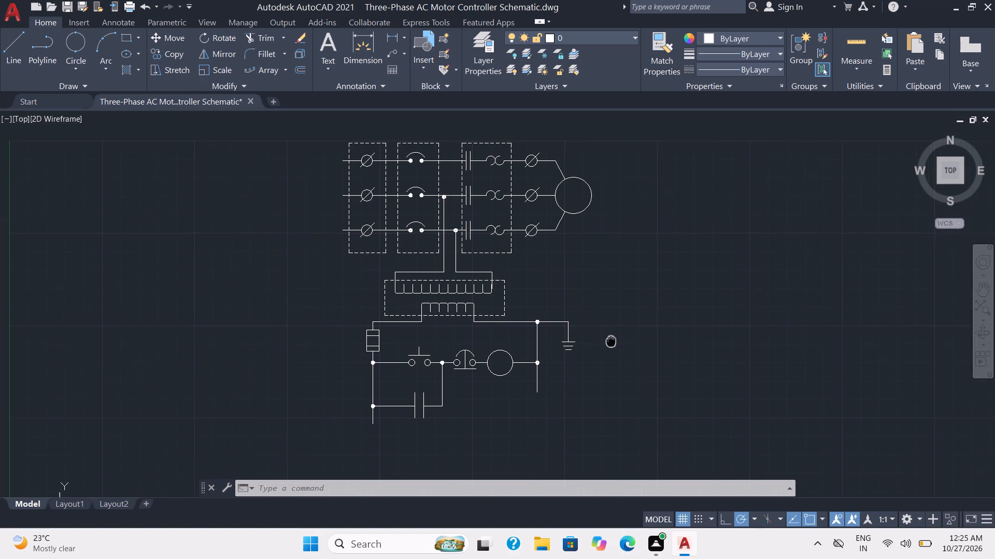
pyautogui.moveTo(611, 341); pyautogui.dragTo(611, 345, button='middle')
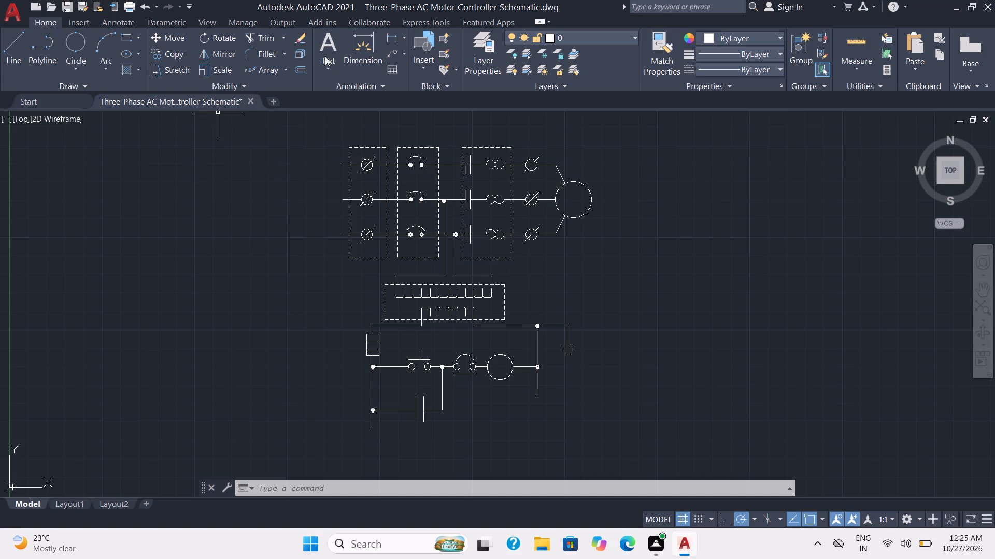
pyautogui.click(336, 48)
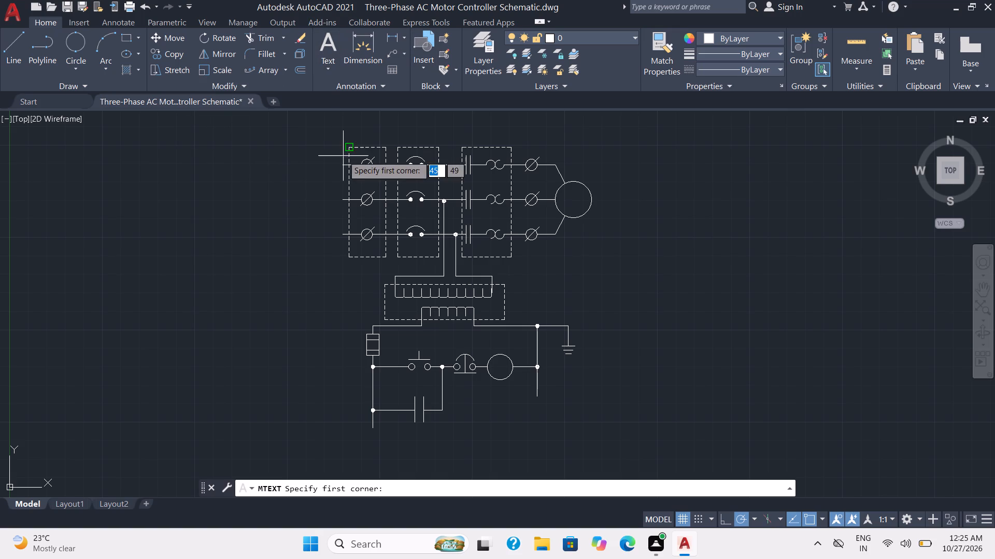
pyautogui.doubleClick(318, 161)
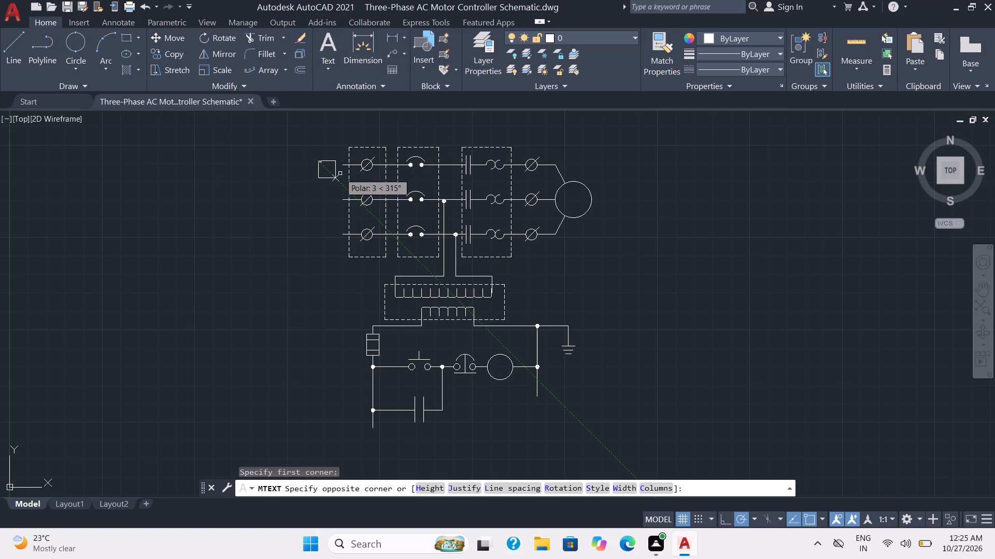
pyautogui.click(340, 173)
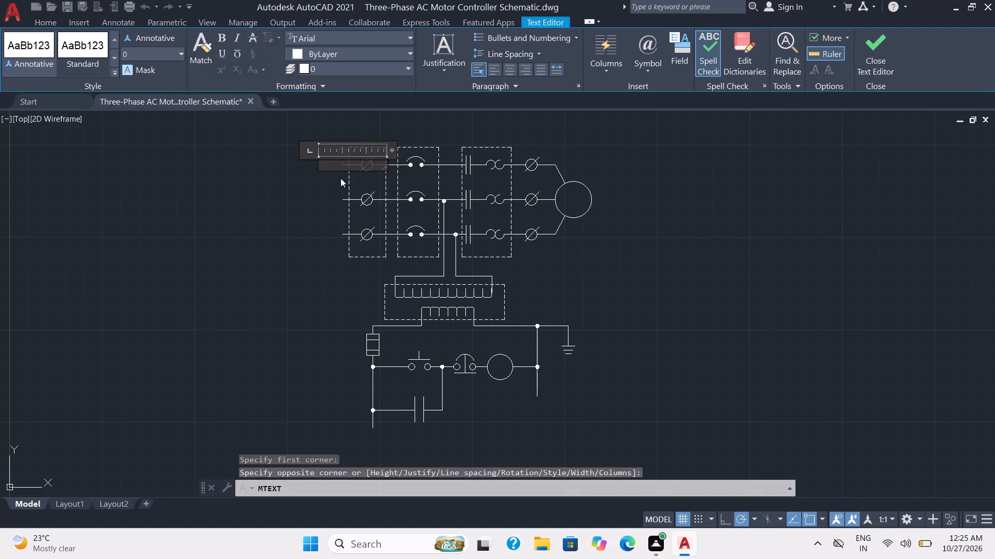
pyautogui.write('L2')
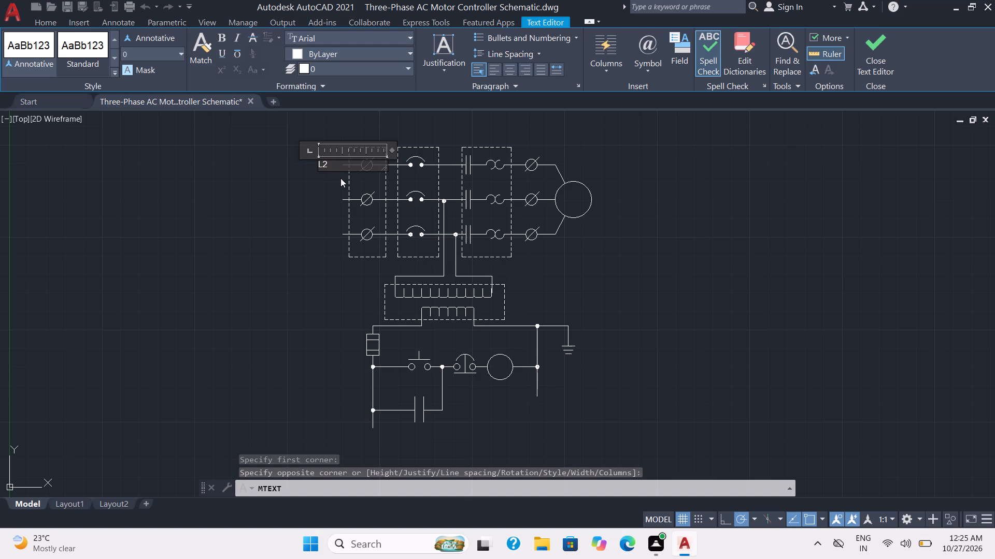
pyautogui.press('BackSpace')
pyautogui.press('1')
pyautogui.press('Return')
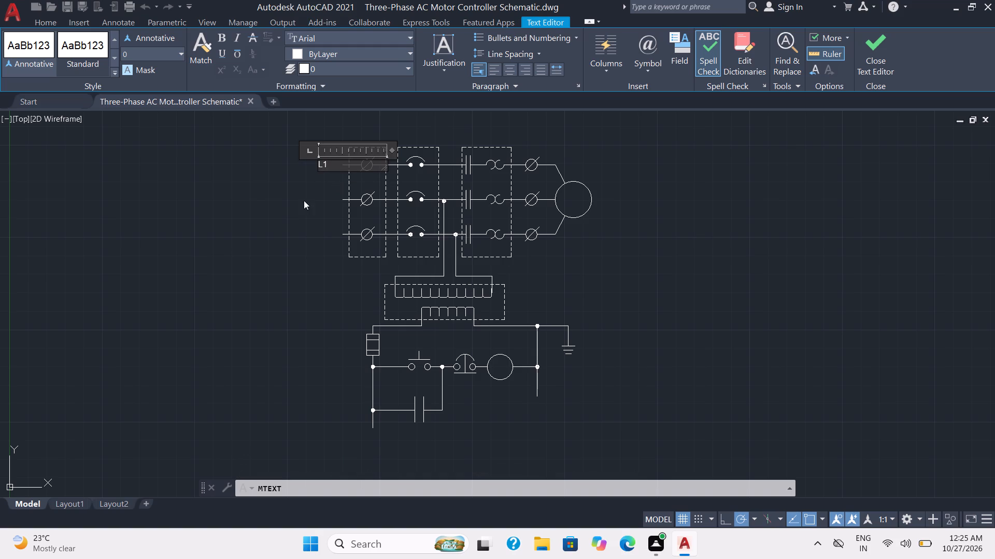
pyautogui.click(301, 201)
# Set the text height of the L1 label to 1.
pyautogui.click(329, 177)
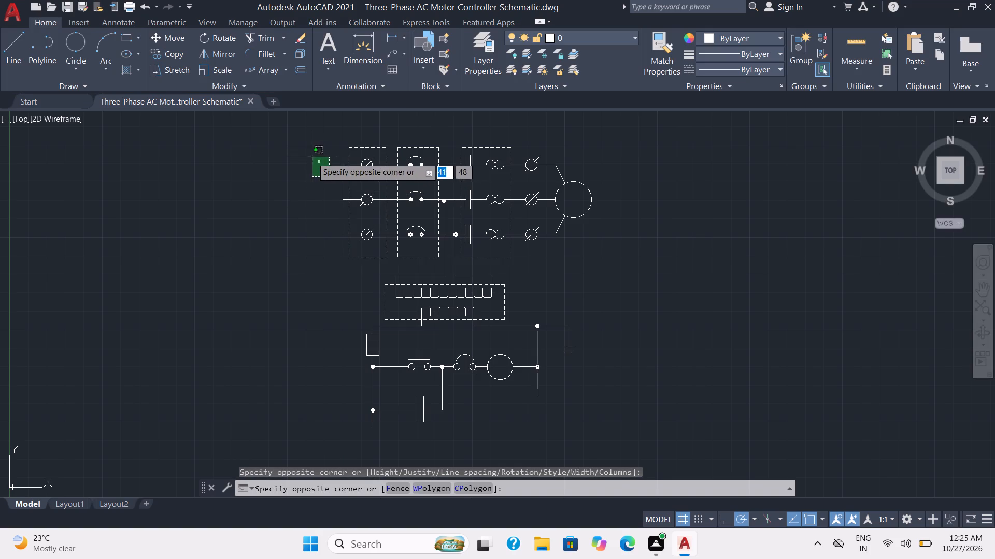
pyautogui.click(311, 157)
pyautogui.hotkey('ctrl', '1')
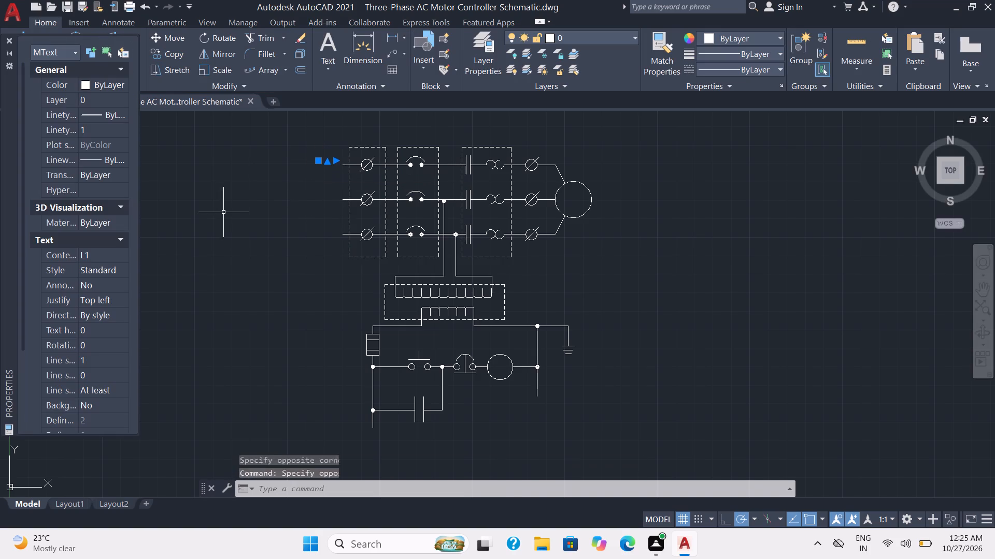
pyautogui.click(99, 329)
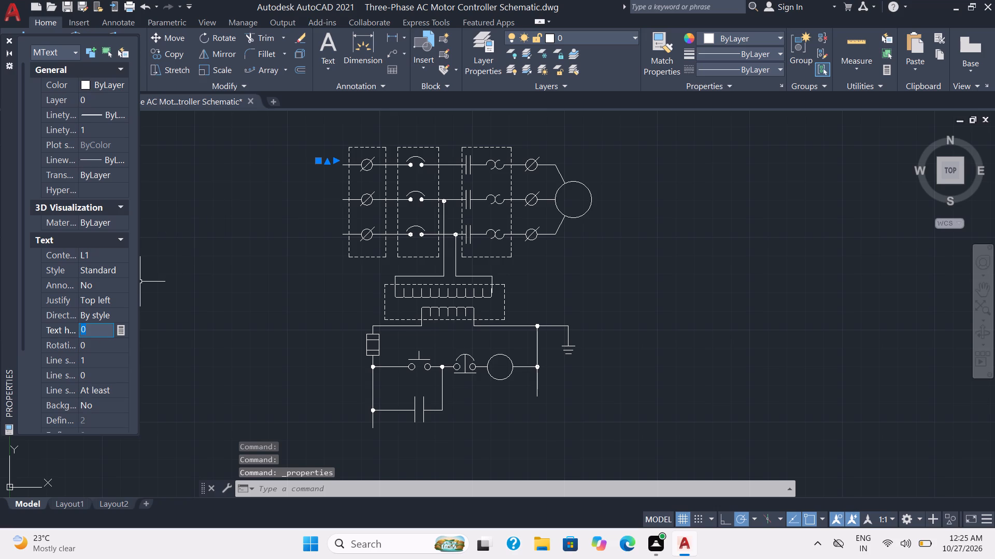
pyautogui.press('End')
pyautogui.press('Return')
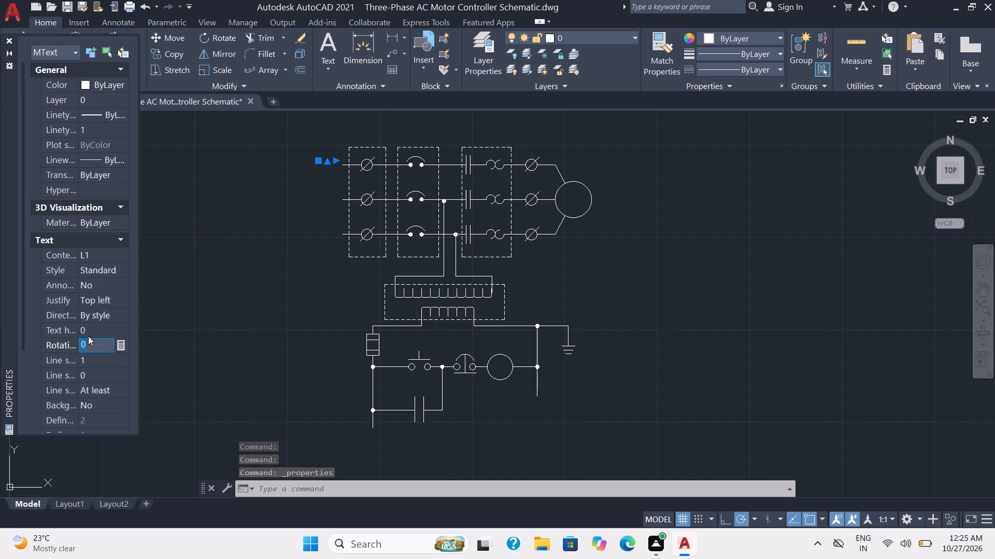
pyautogui.click(92, 328)
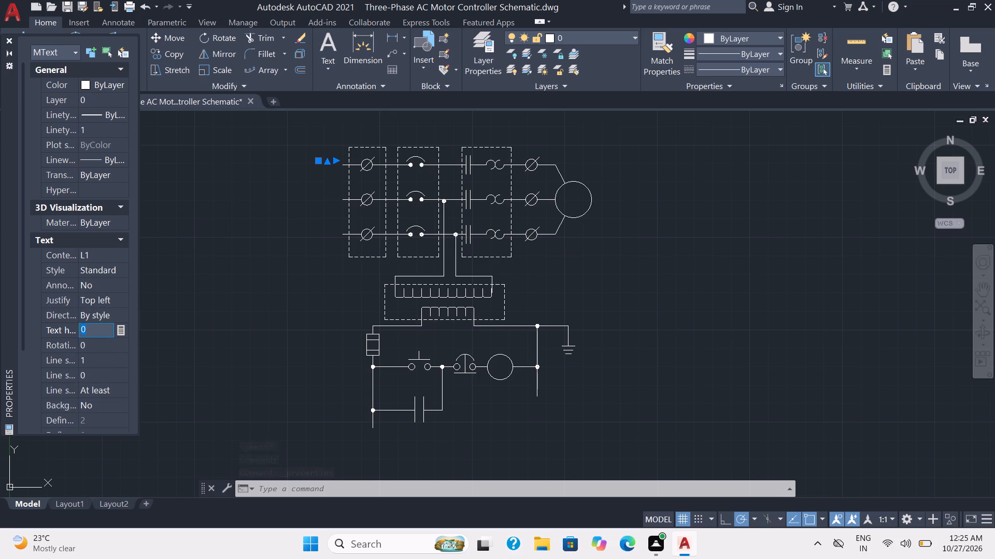
pyautogui.press('End')
pyautogui.press('Return')
pyautogui.doubleClick(95, 326)
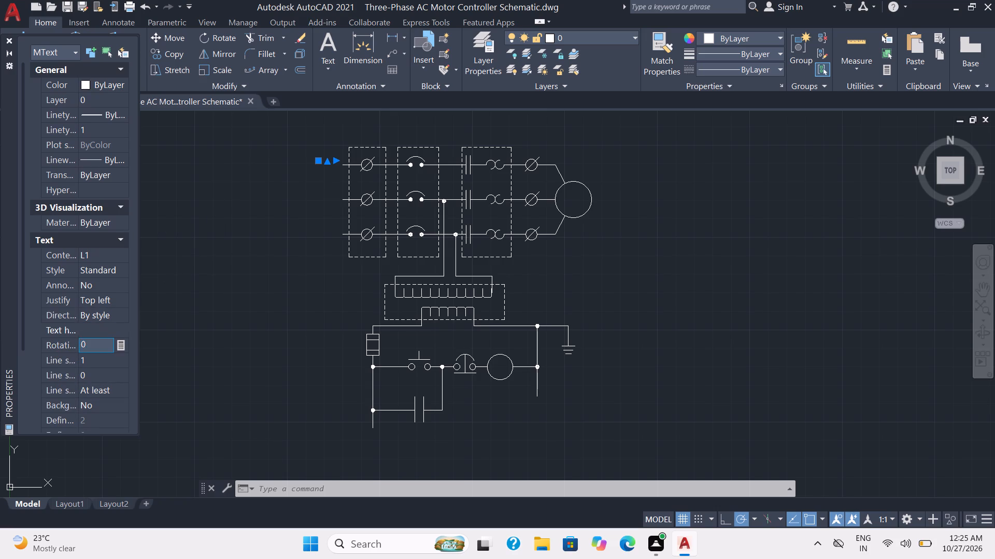
pyautogui.moveTo(93, 332); pyautogui.dragTo(39, 331)
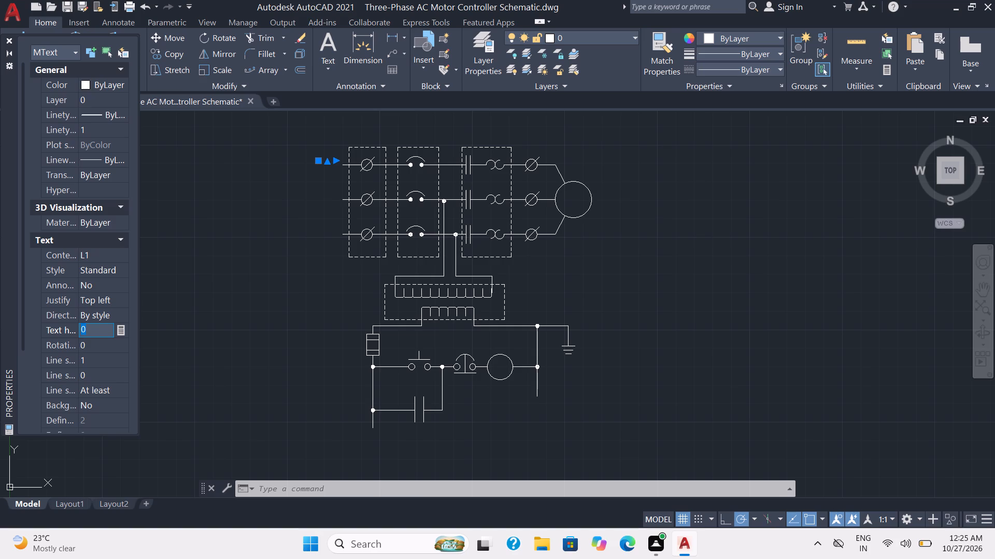
pyautogui.press('End')
pyautogui.press('End')
pyautogui.press('End')
pyautogui.press('Insert')
pyautogui.press('Delete')
pyautogui.press('Clear')
pyautogui.click(119, 330)
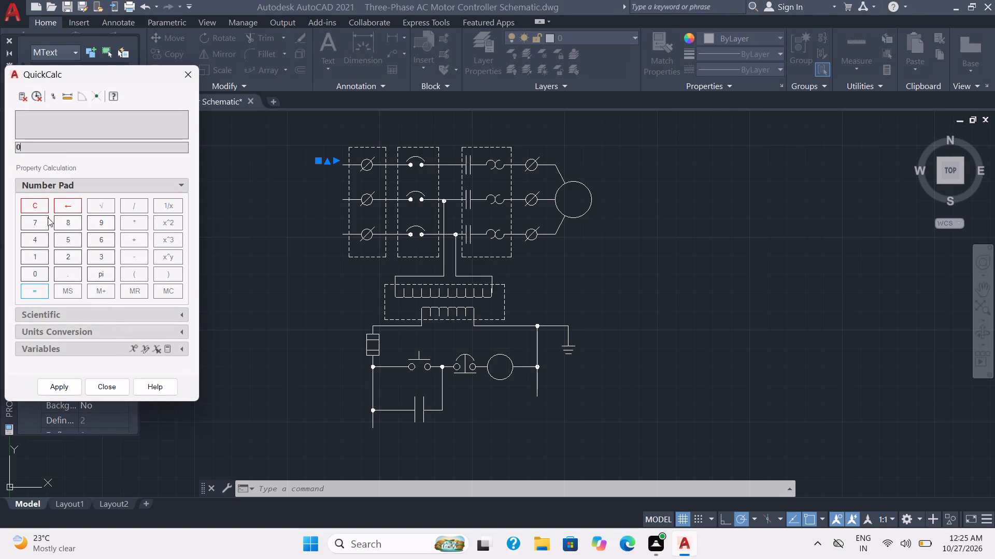
pyautogui.click(35, 256)
pyautogui.click(64, 389)
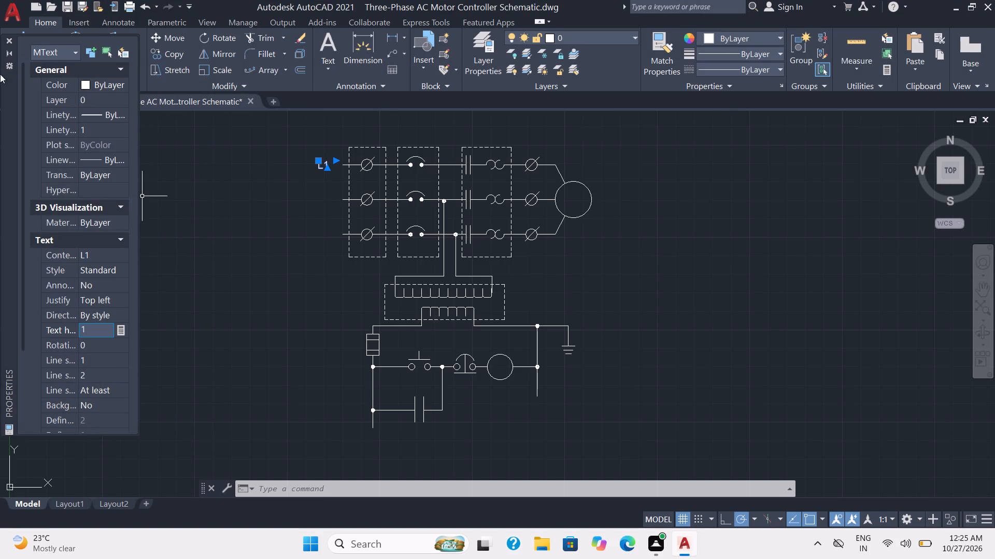
pyautogui.click(12, 43)
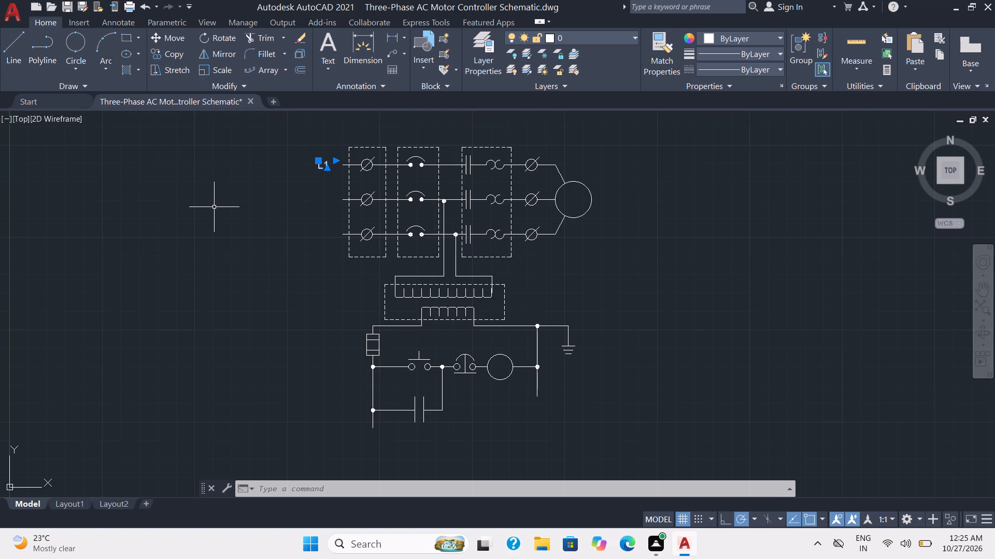
pyautogui.press('Escape')
# Copy the L1 label to the incoming ends of the second and third phase lines.
pyautogui.click(323, 165)
pyautogui.write('co')
pyautogui.press('Return')
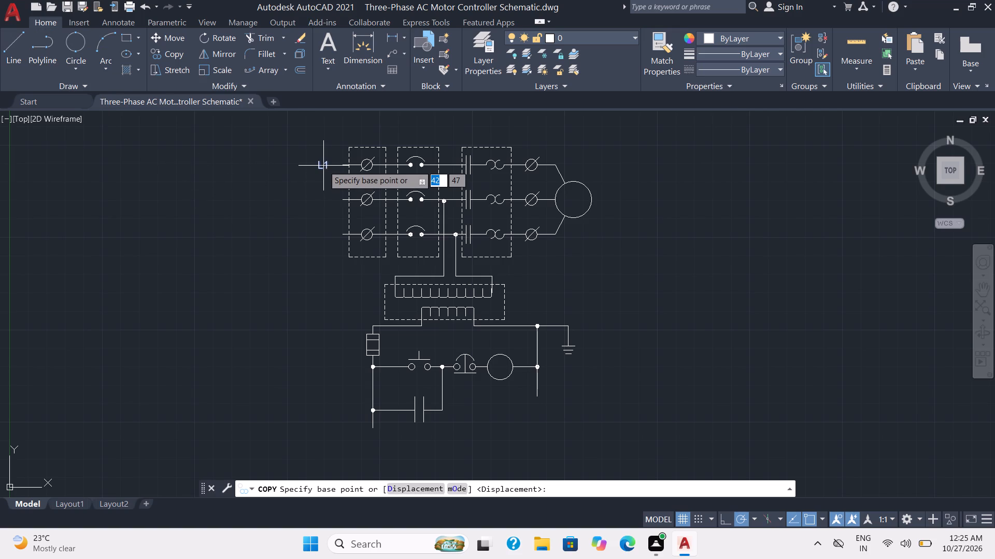
pyautogui.click(323, 166)
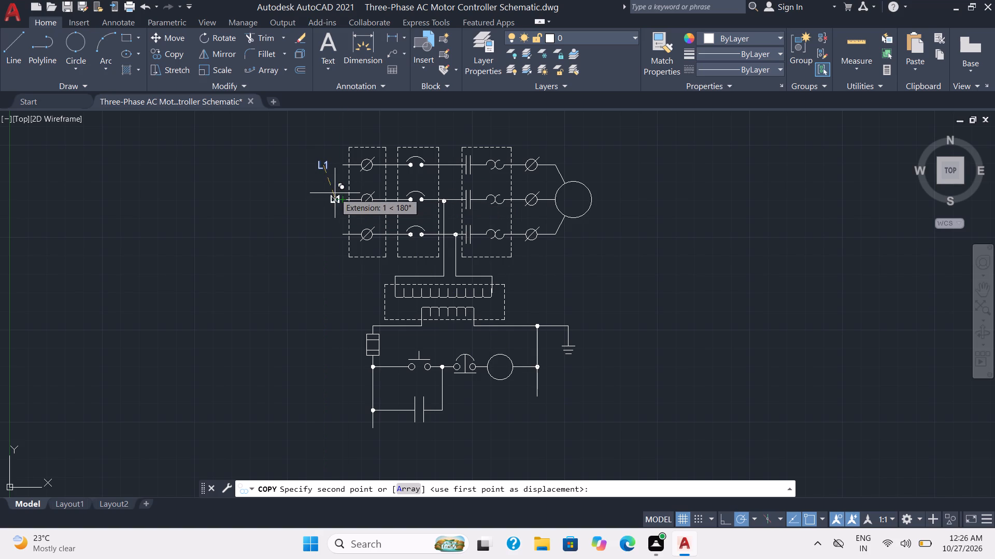
pyautogui.scroll(2, 334, 193)
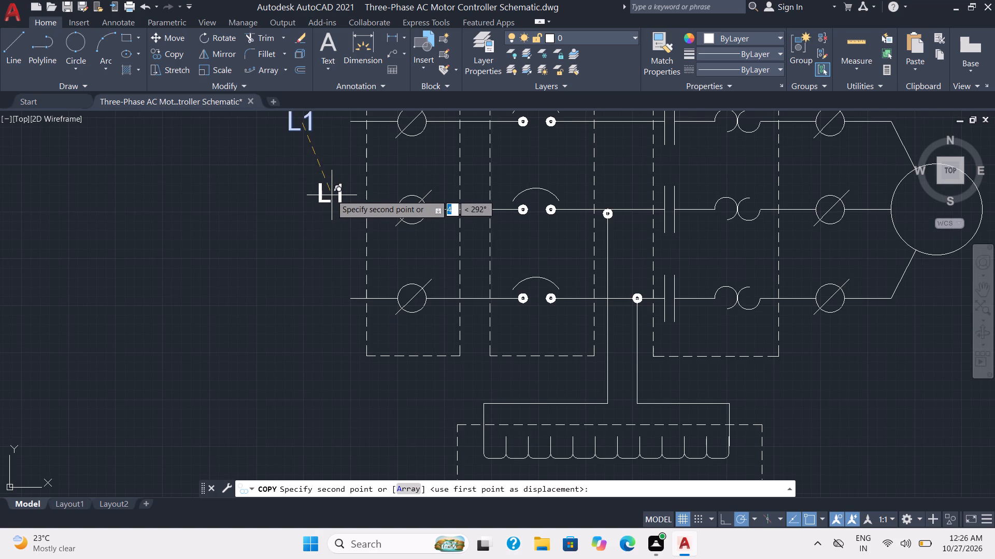
pyautogui.click(331, 193)
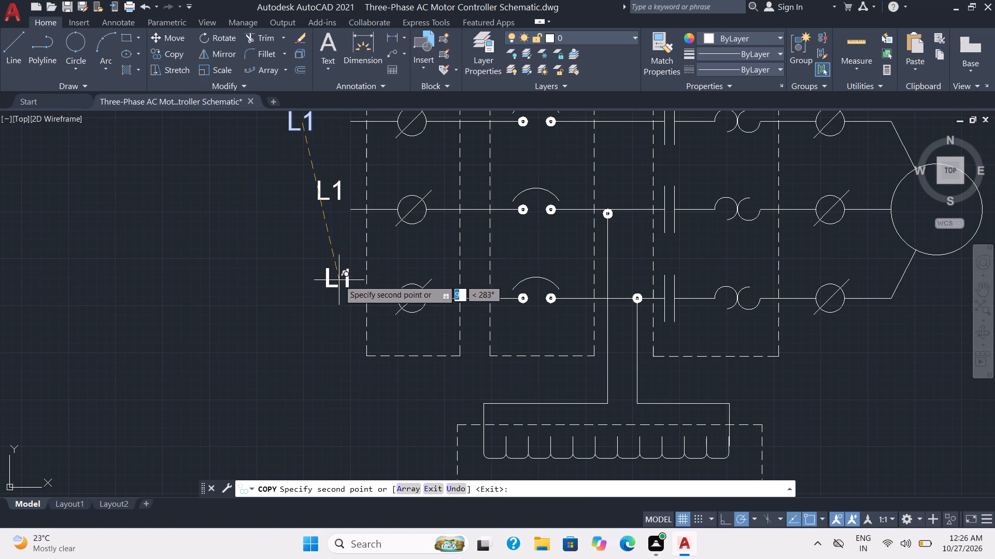
pyautogui.click(339, 280)
# Place further copies of the L1 label above each of the three upper dashed boxes and inside the motor circle.
pyautogui.scroll(-1, 355, 337)
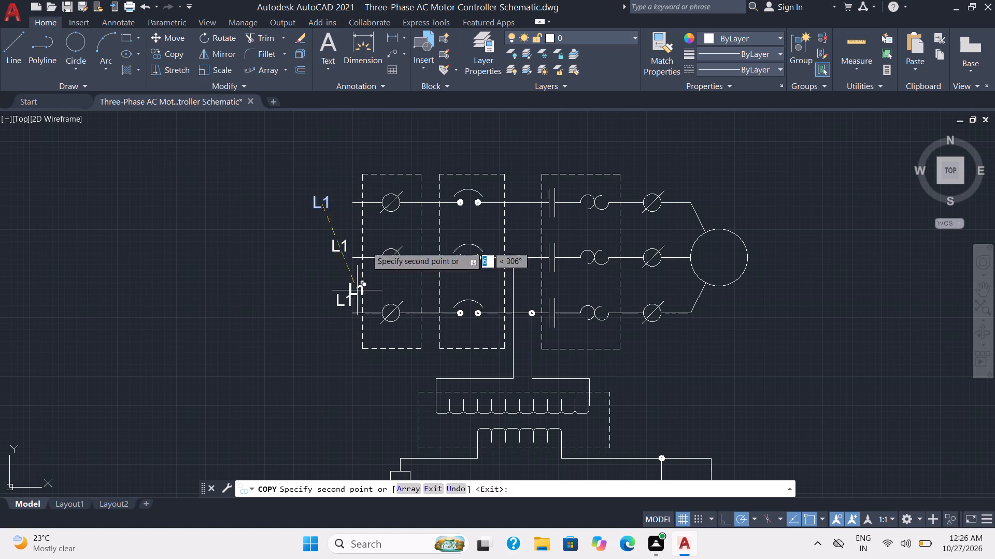
pyautogui.click(377, 151)
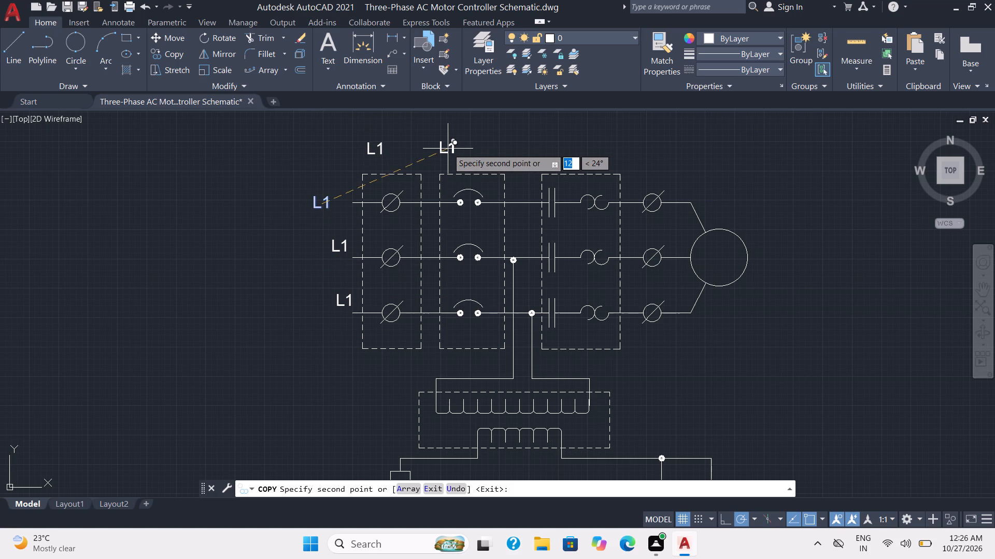
pyautogui.click(451, 149)
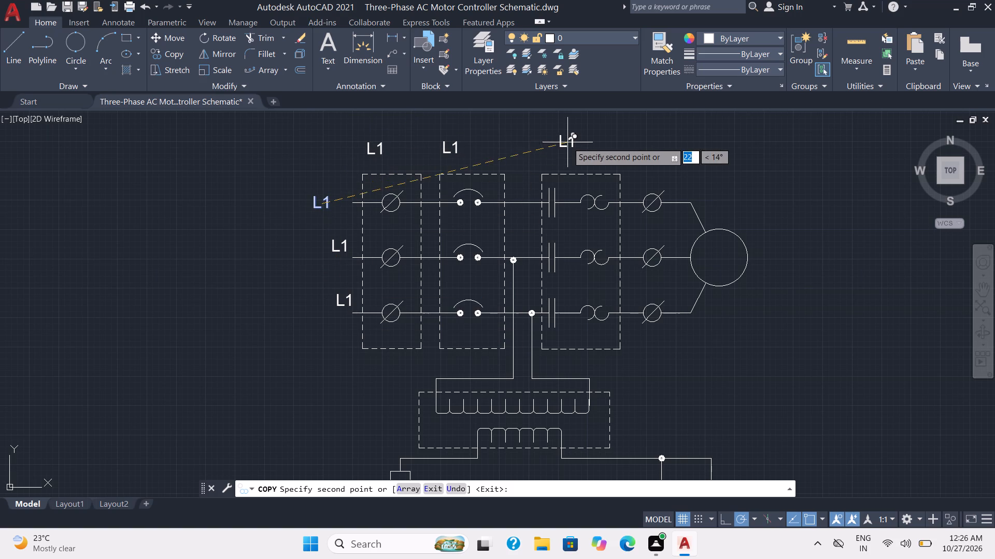
pyautogui.click(555, 153)
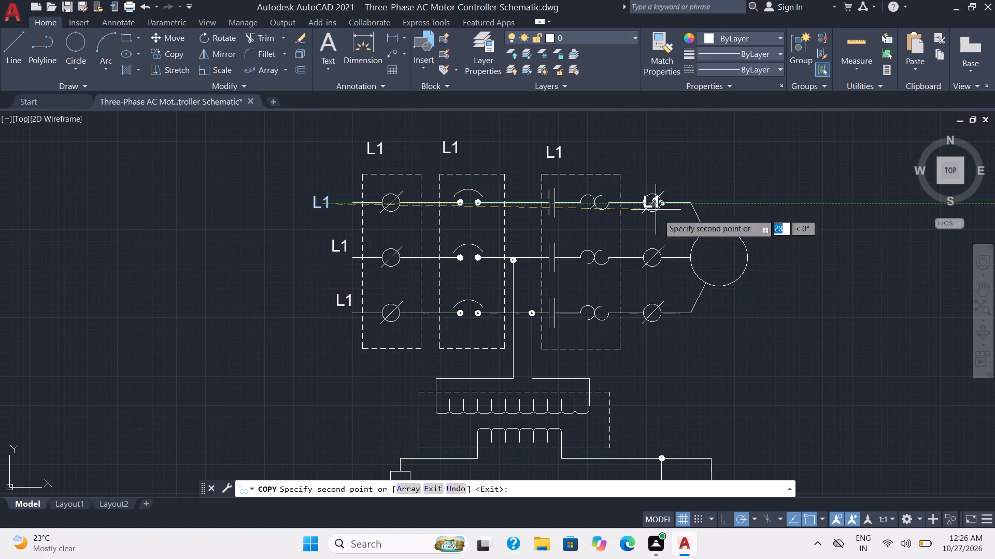
pyautogui.click(719, 251)
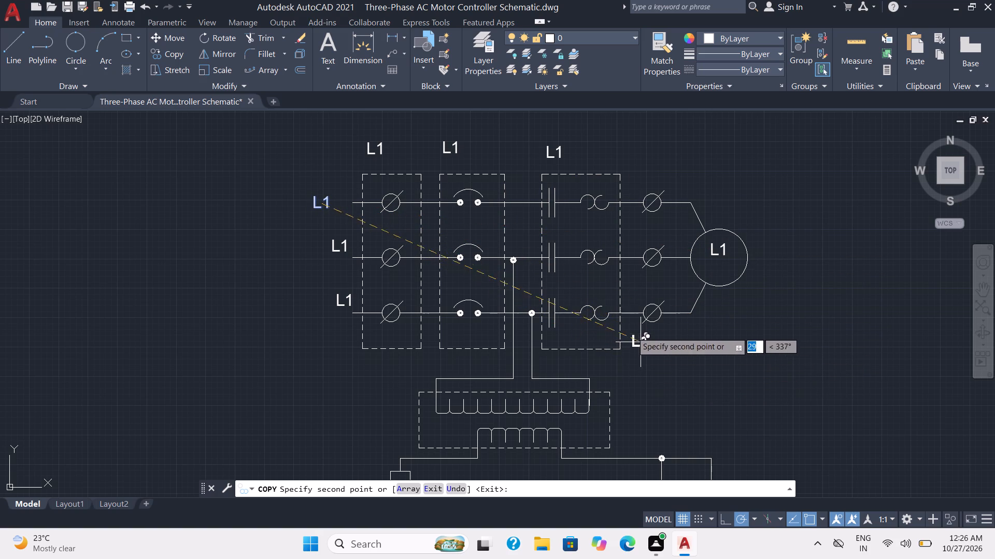
# Place copies of the L1 label above each of the three contact symbols in the third upper dashed box.
pyautogui.scroll(2, 542, 179)
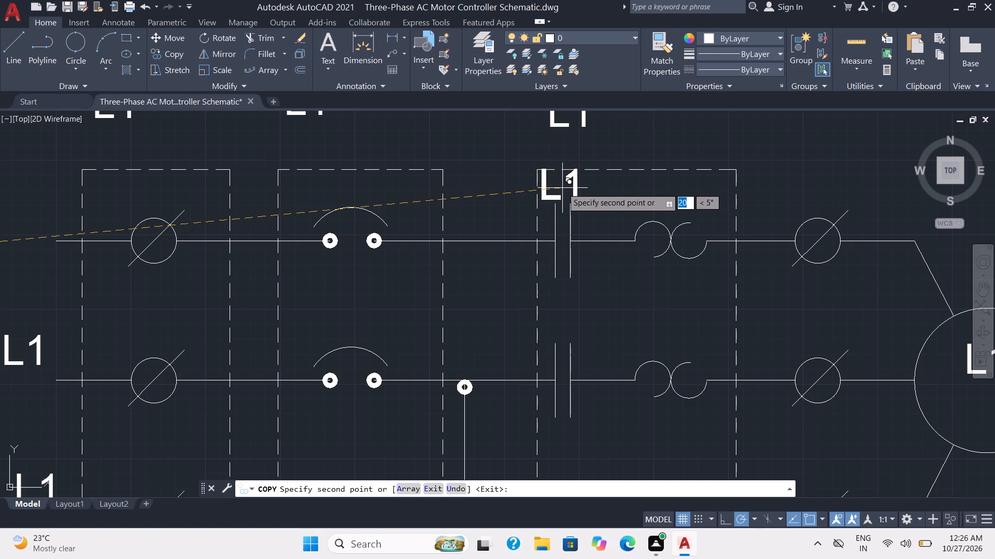
pyautogui.click(562, 189)
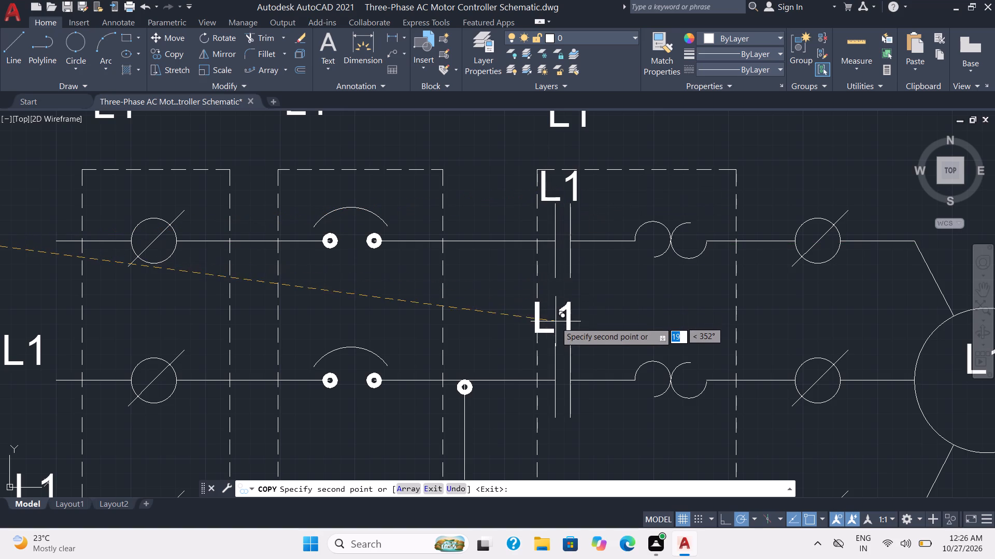
pyautogui.click(564, 322)
pyautogui.scroll(-1, 580, 429)
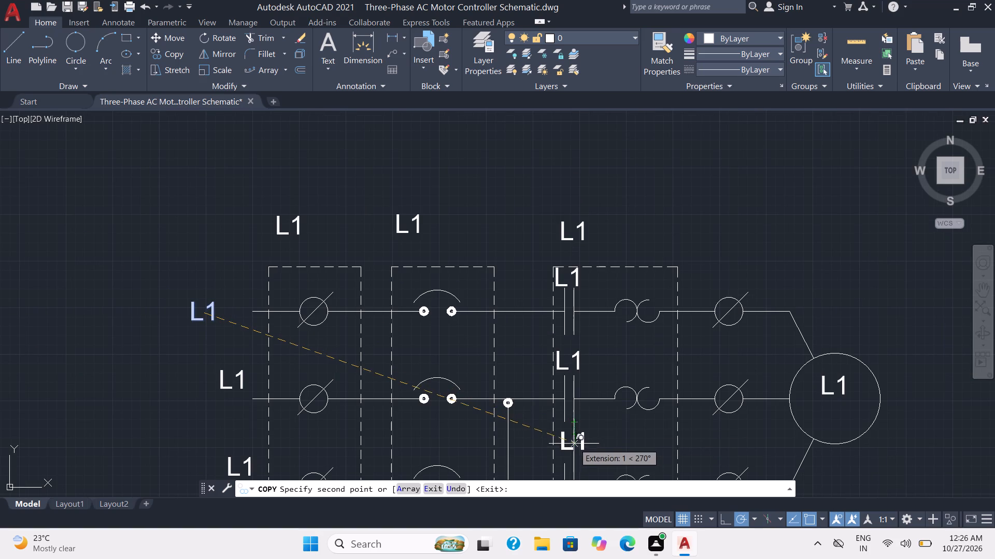
pyautogui.click(569, 446)
# Place copies of the L1 label beside the control circuit's fuse and beside the two junctions on the rail below it.
pyautogui.scroll(-1, 572, 438)
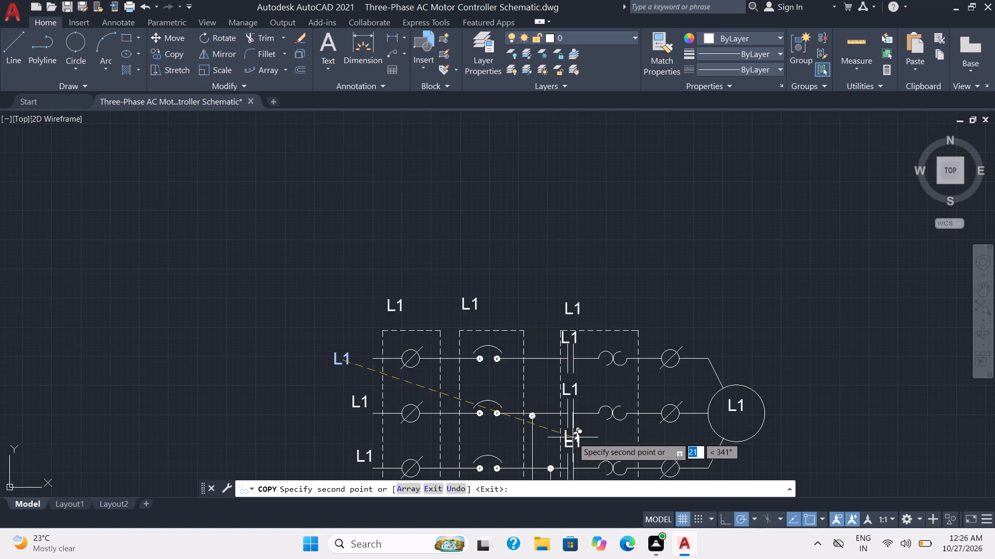
pyautogui.moveTo(573, 437); pyautogui.dragTo(483, 179, button='middle')
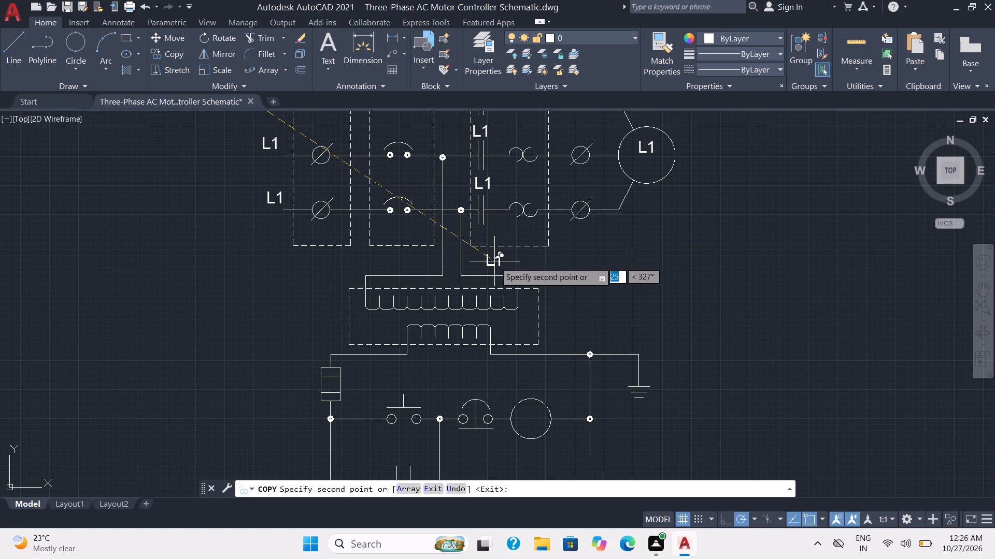
pyautogui.moveTo(507, 369); pyautogui.dragTo(503, 252, button='middle')
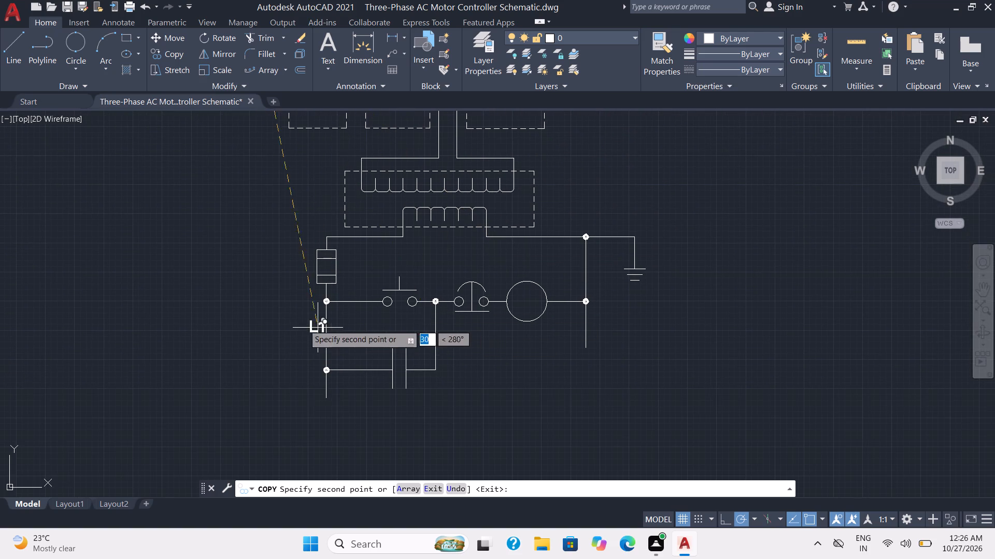
pyautogui.click(293, 249)
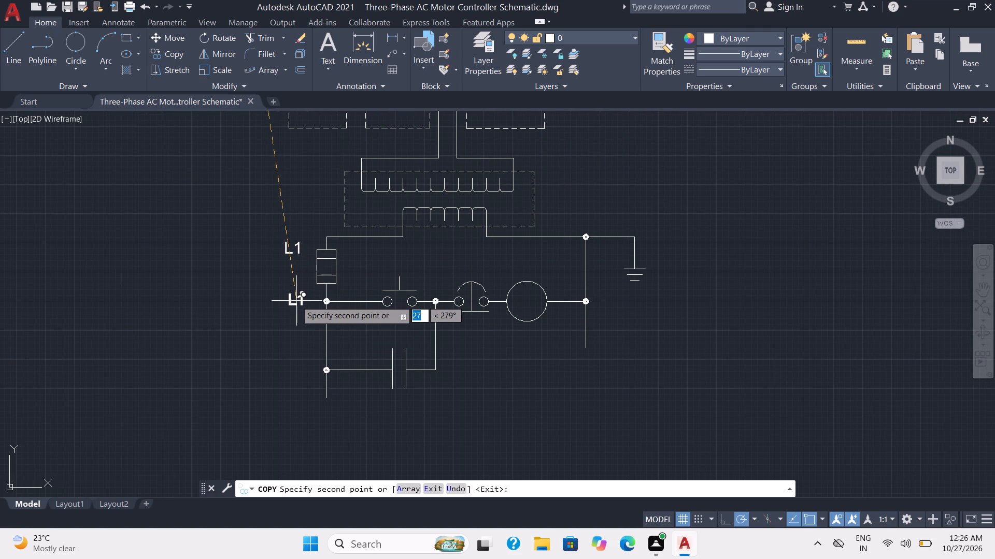
pyautogui.click(293, 302)
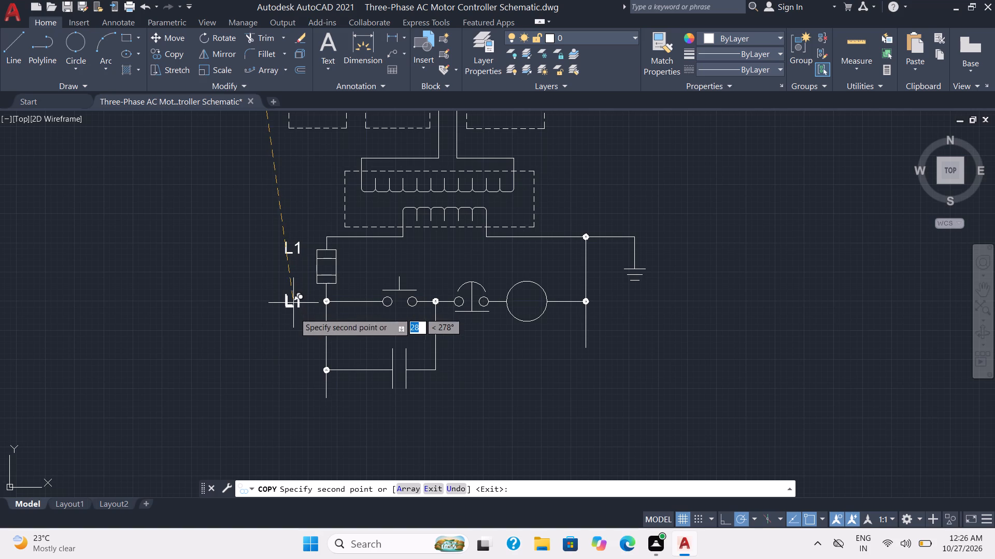
pyautogui.click(297, 369)
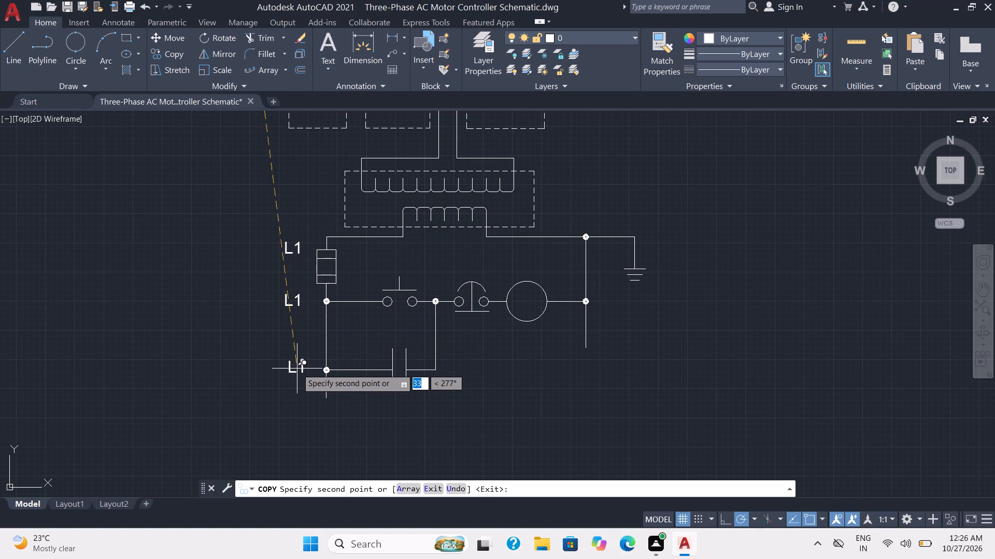
# Place copies of the L1 label at the lower control contact, inside the coil circle, above both pushbuttons and beside the transformer's dashed box.
pyautogui.click(387, 341)
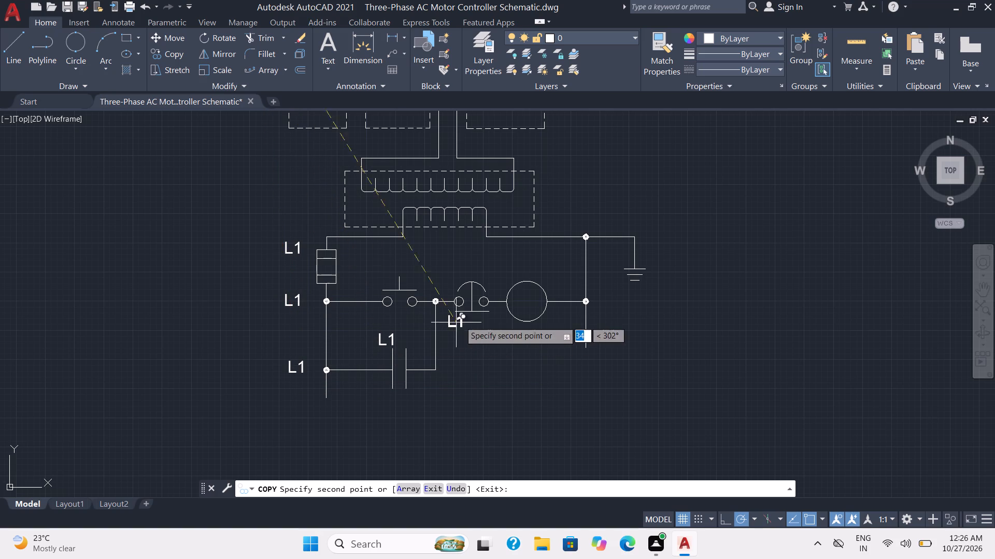
pyautogui.click(529, 300)
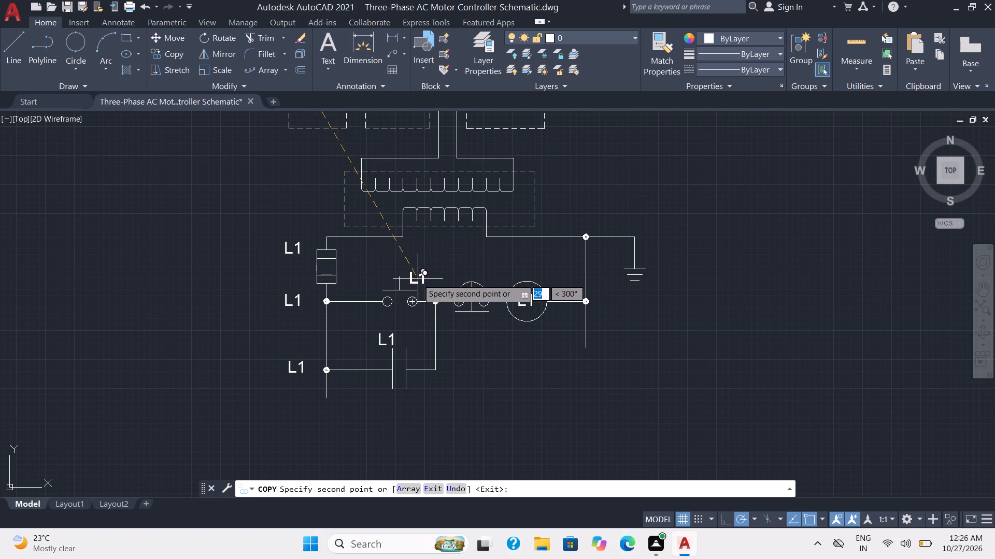
pyautogui.click(418, 279)
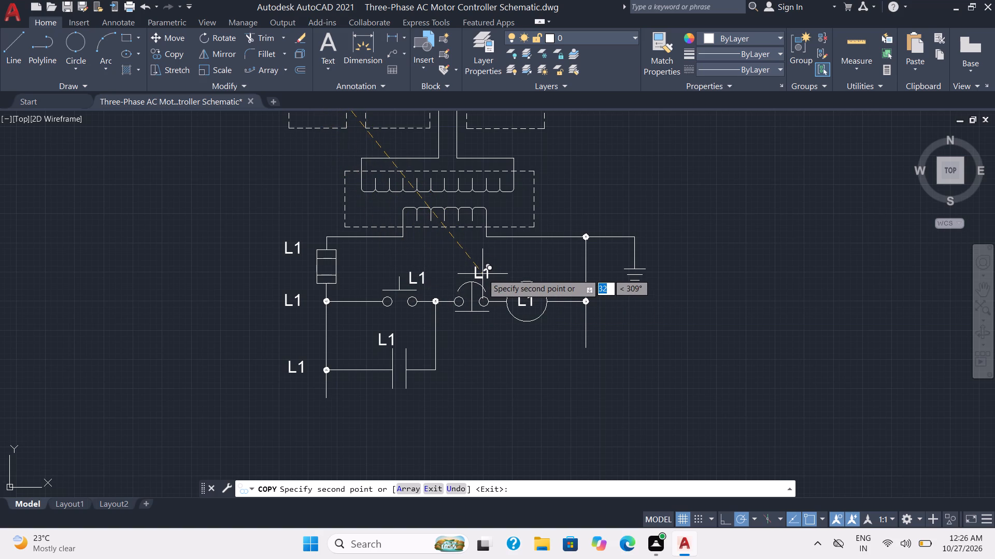
pyautogui.click(482, 274)
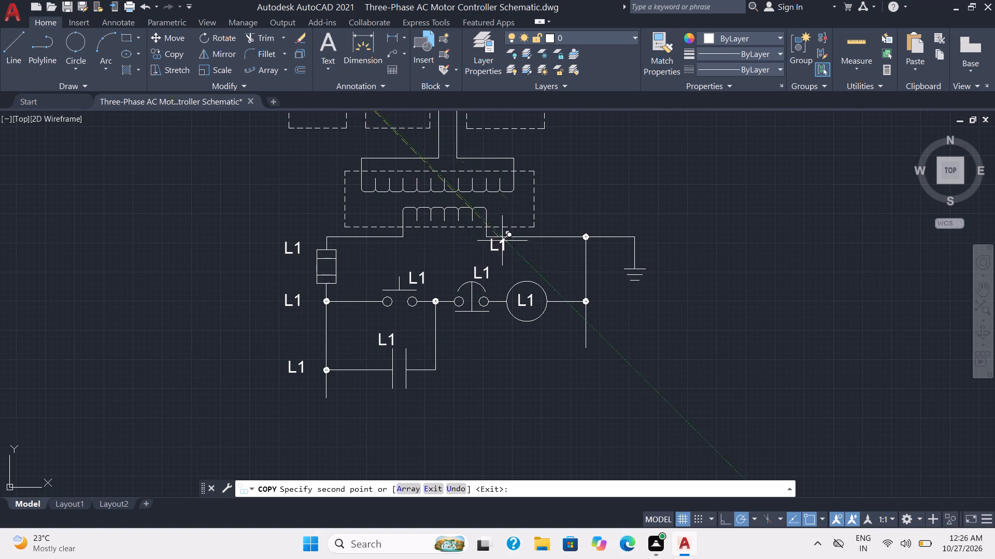
pyautogui.click(554, 197)
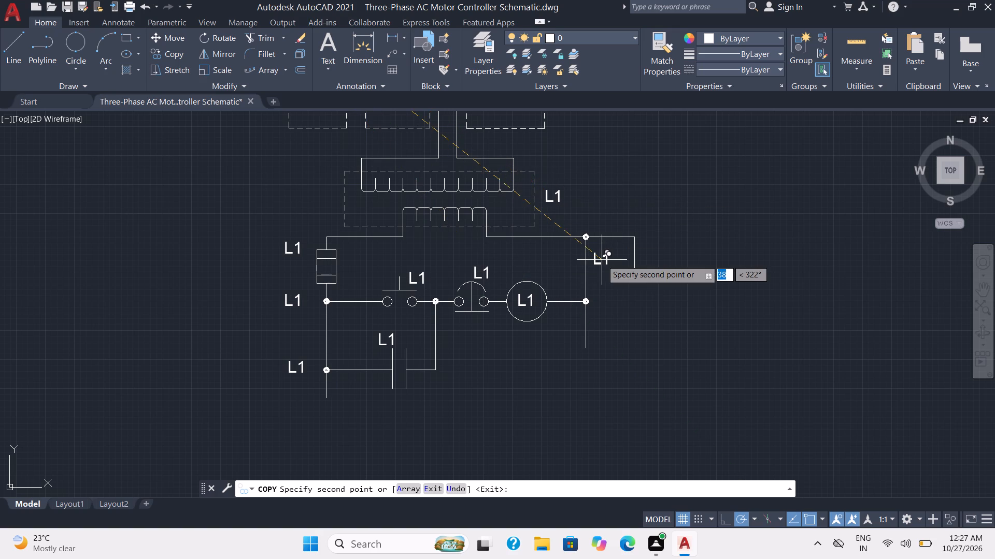
pyautogui.press('Escape')
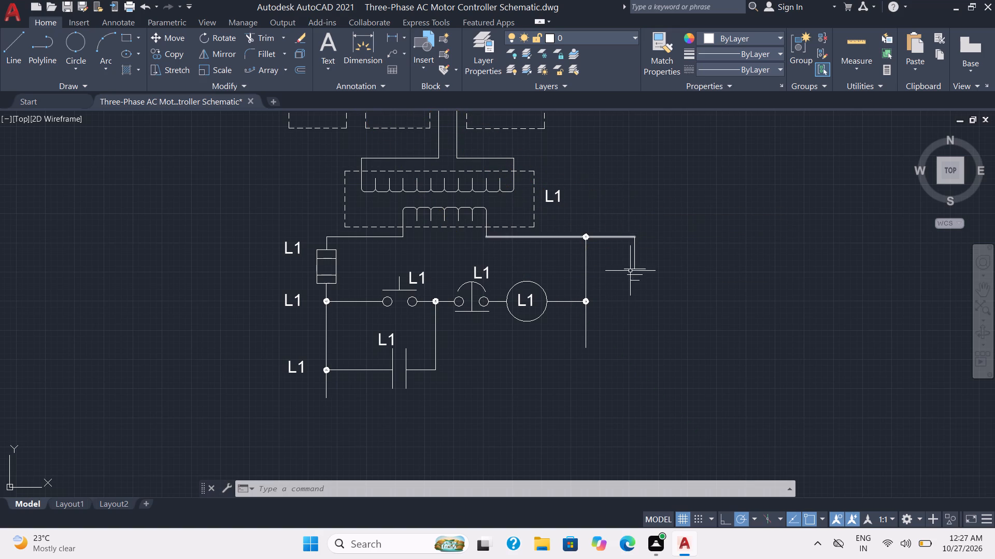
# Move the top phase line's L1 label closer, just above the line's incoming end.
pyautogui.moveTo(591, 211); pyautogui.dragTo(684, 462, button='middle')
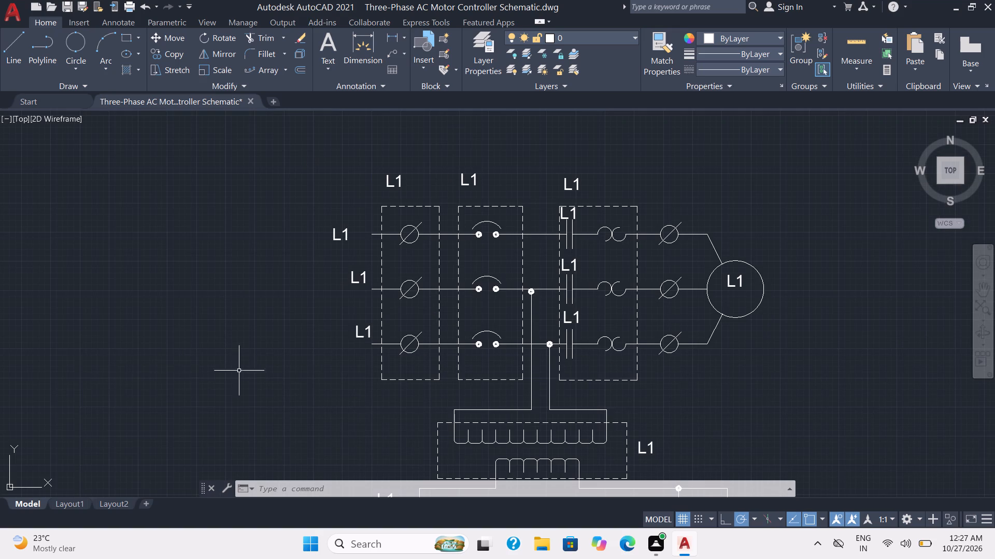
pyautogui.scroll(1, 282, 362)
pyautogui.click(375, 168)
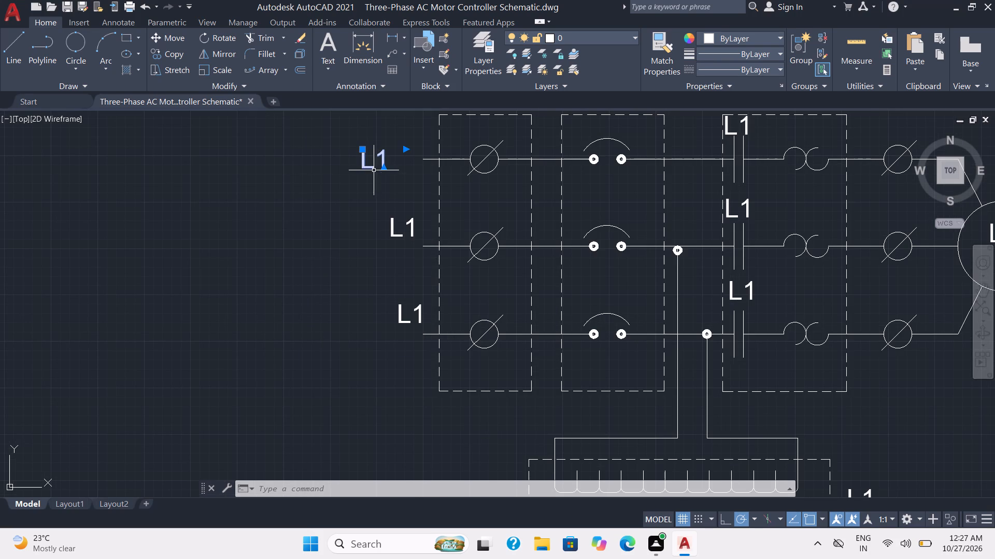
pyautogui.press('m')
pyautogui.press('Return')
pyautogui.click(369, 168)
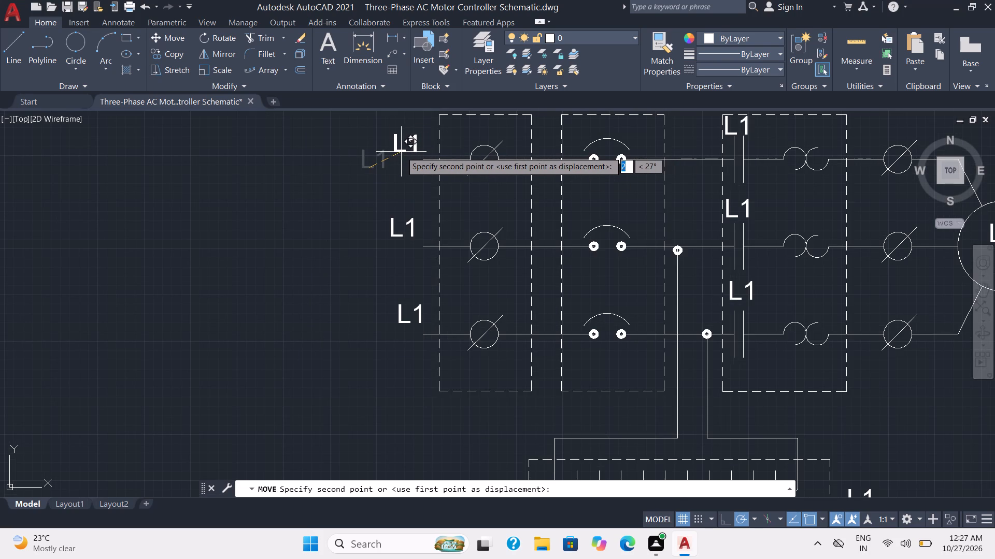
pyautogui.click(401, 152)
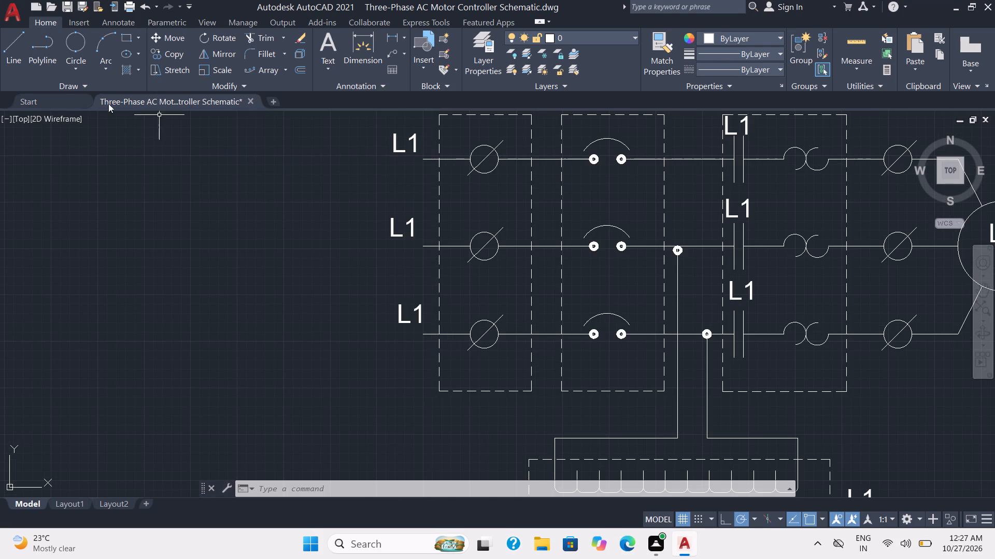
# Extend the incoming ends of all three phase lines outward beneath their labels with aligned line segments about 3 units long.
pyautogui.click(10, 48)
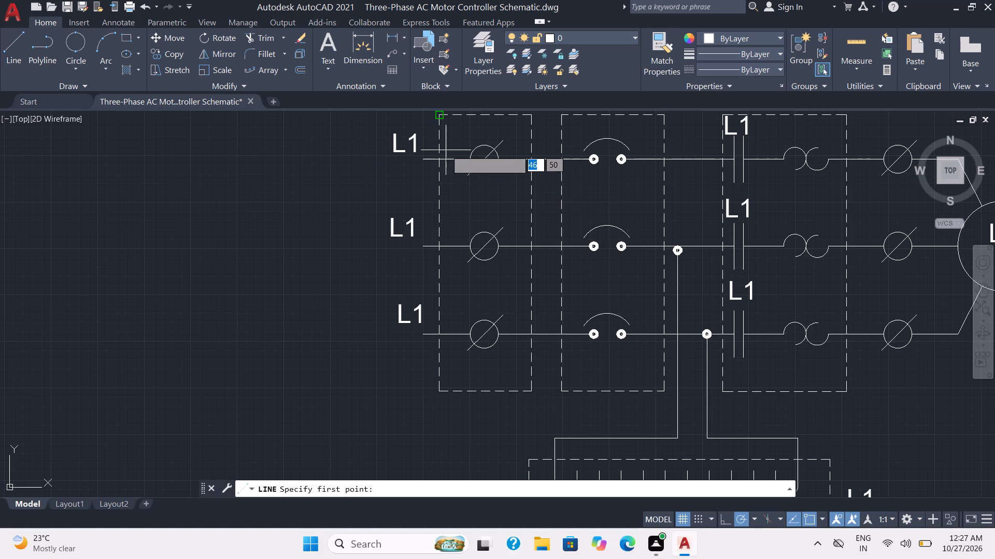
pyautogui.click(426, 159)
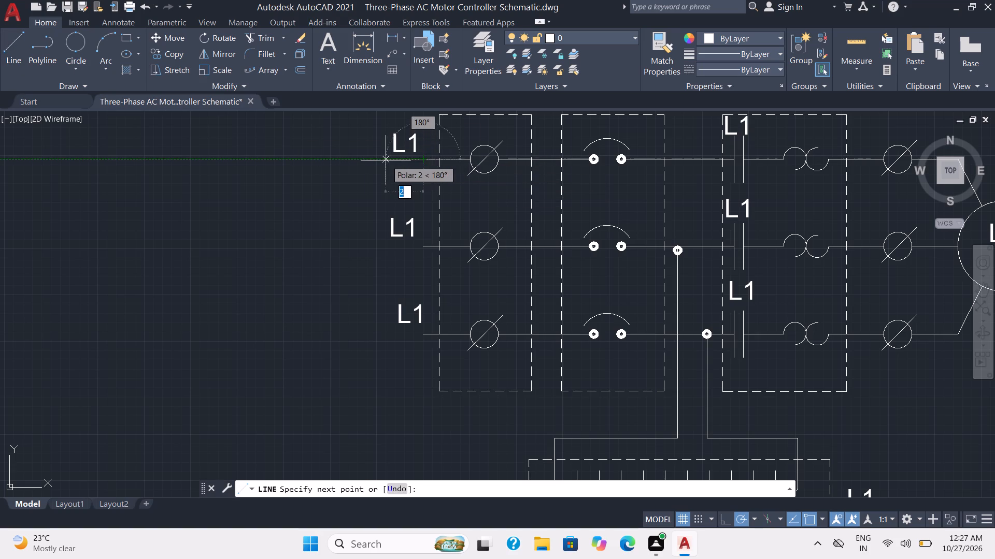
pyautogui.click(363, 158)
pyautogui.press('space')
pyautogui.press('space')
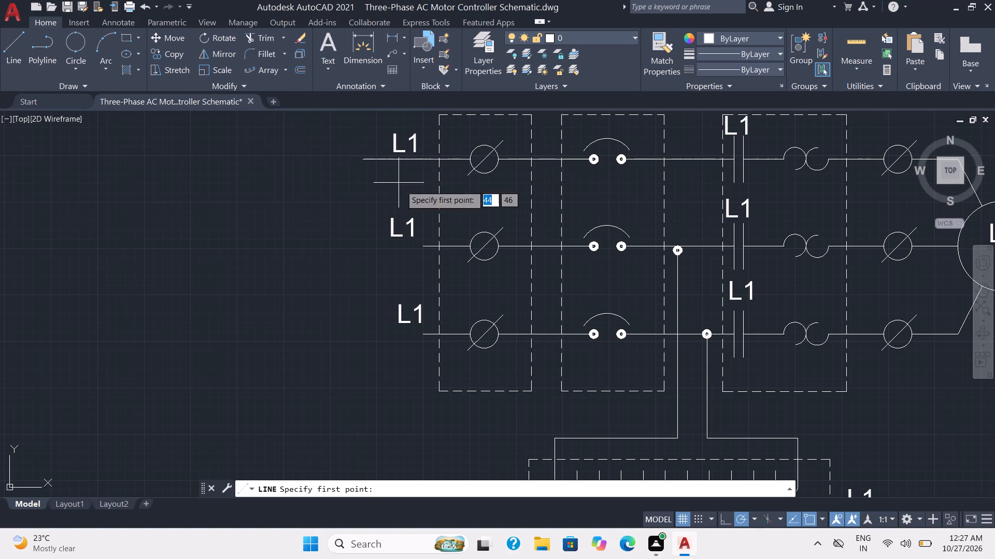
pyautogui.click(425, 245)
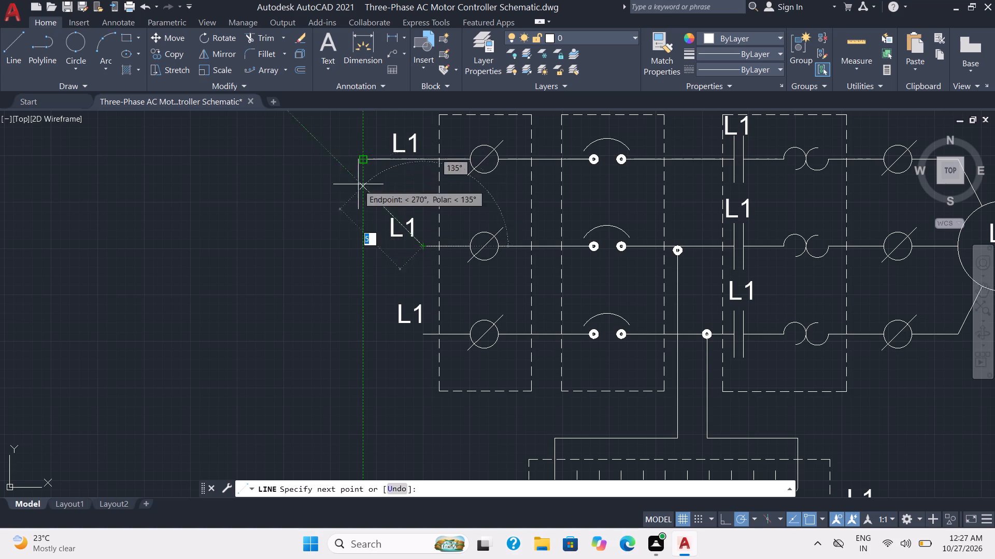
pyautogui.click(362, 247)
pyautogui.press('space')
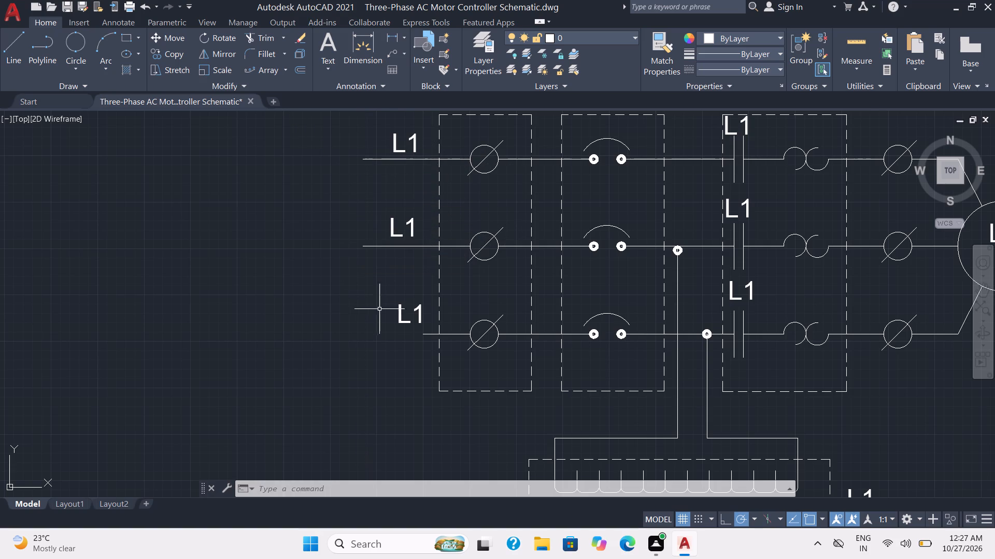
pyautogui.press('space')
pyautogui.click(424, 332)
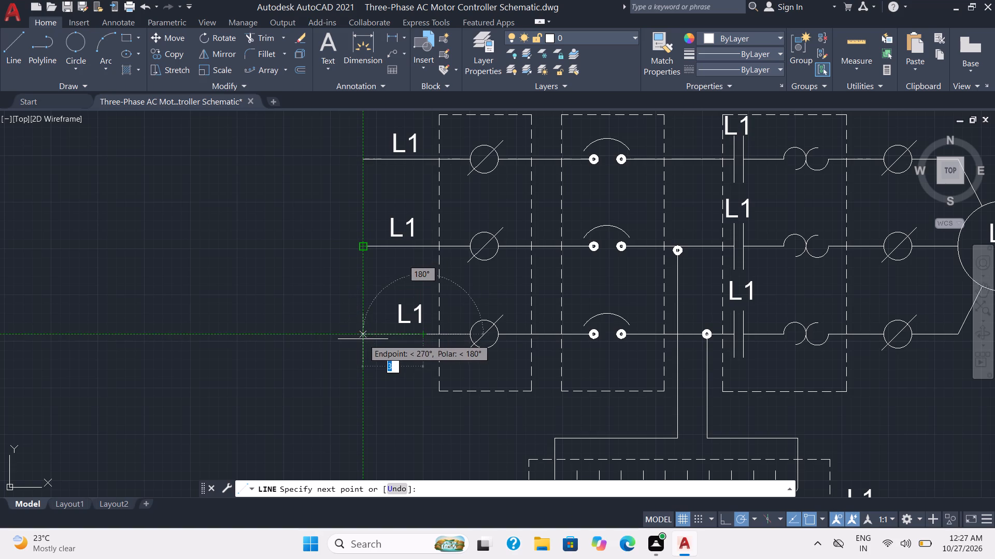
pyautogui.click(363, 332)
pyautogui.press('Escape')
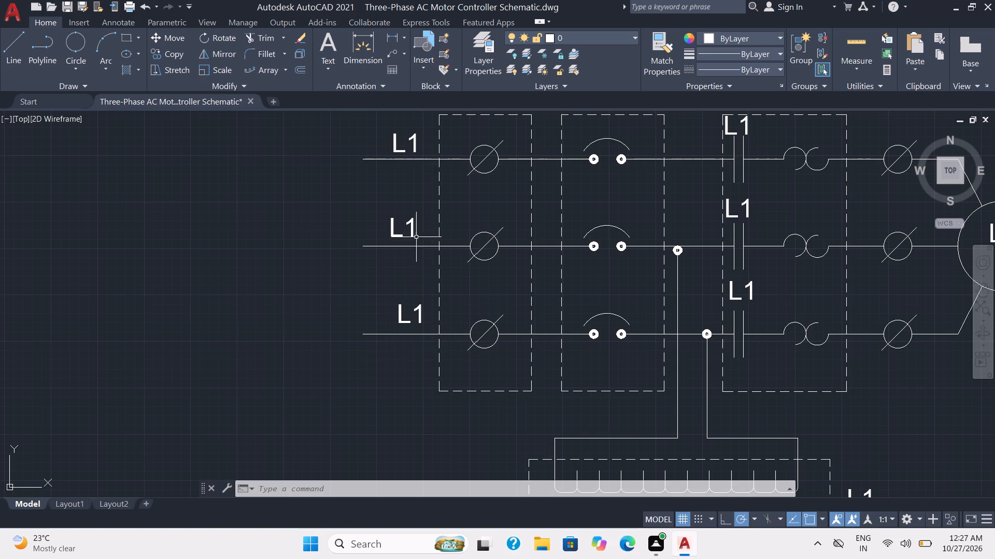
# Change the label on the second phase line to L2.
pyautogui.doubleClick(403, 231)
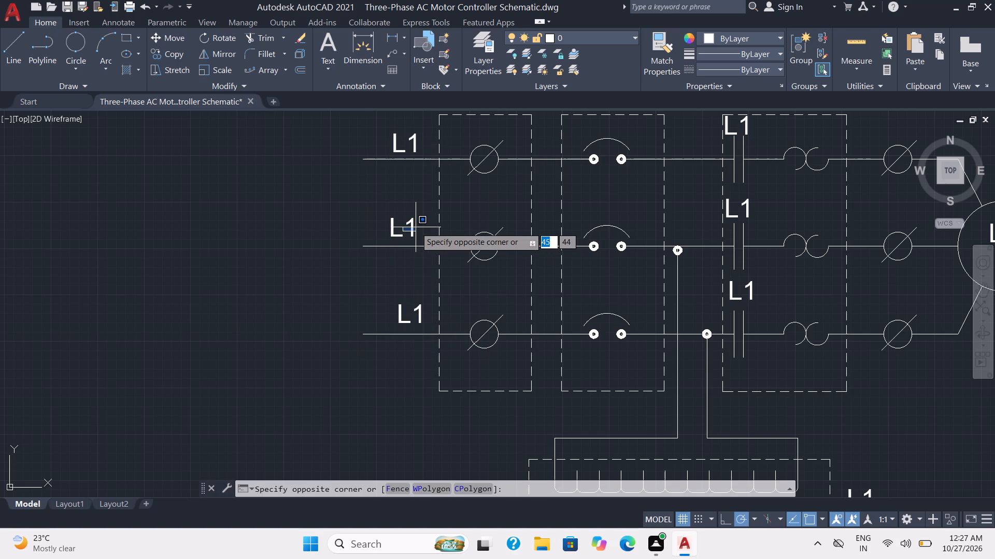
pyautogui.click(411, 228)
pyautogui.doubleClick(411, 227)
pyautogui.click(419, 226)
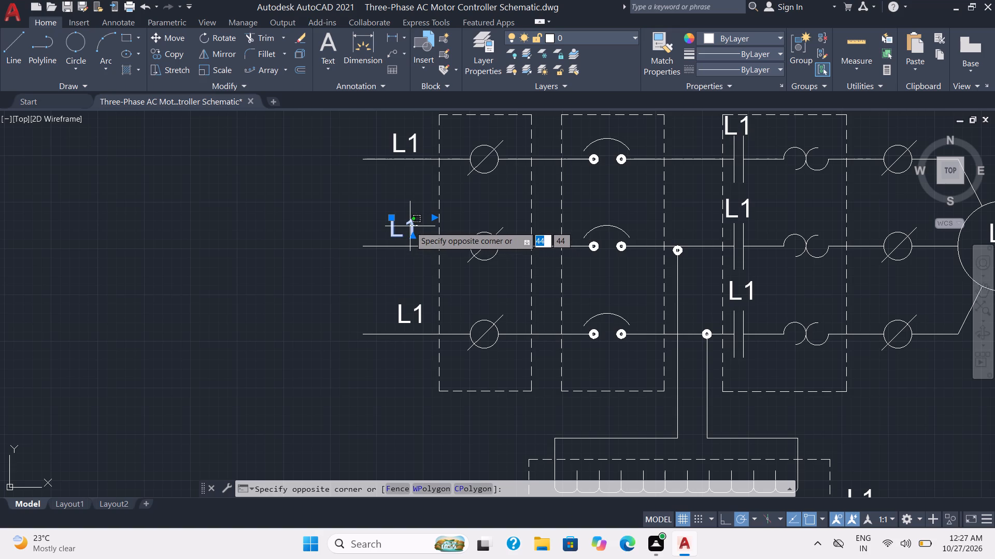
pyautogui.doubleClick(410, 226)
pyautogui.click(417, 224)
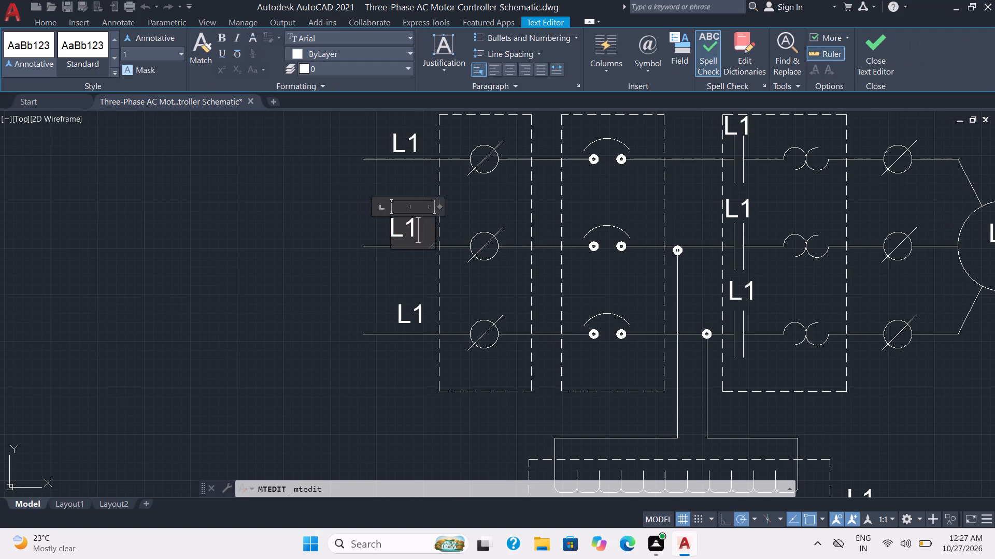
pyautogui.press('BackSpace')
pyautogui.press('Down')
pyautogui.press('Down')
pyautogui.press('Down')
pyautogui.press('Down')
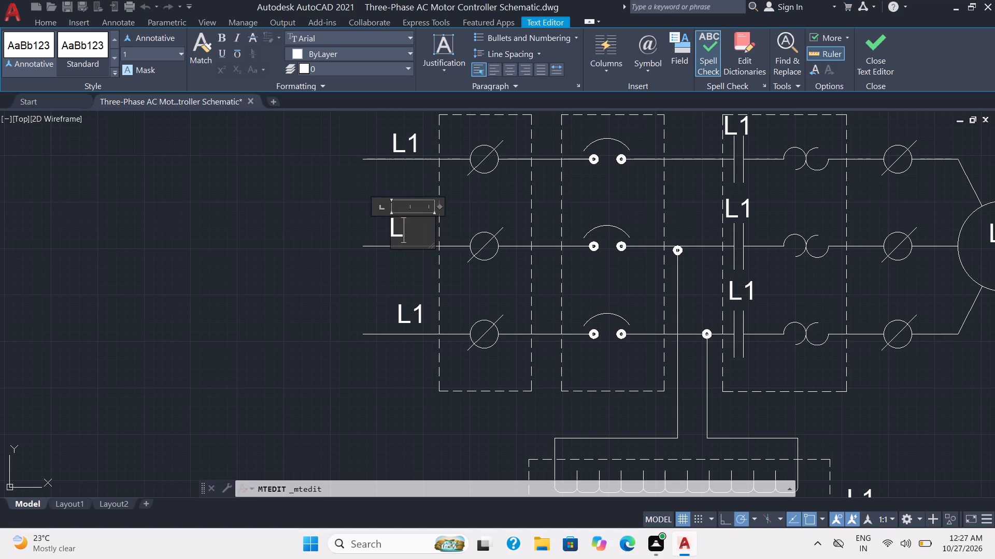
pyautogui.press('2')
pyautogui.click(315, 349)
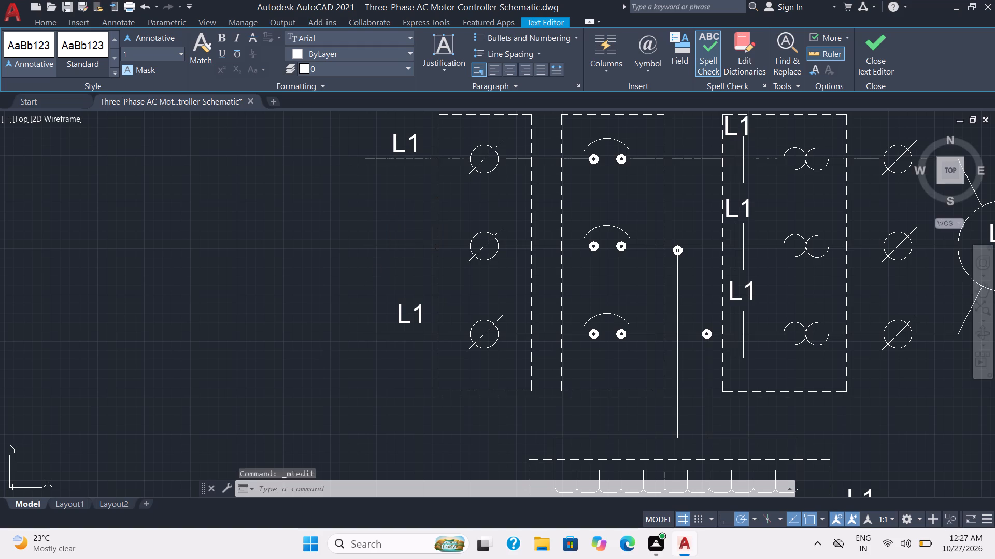
# Change the label on the third phase line to L3.
pyautogui.doubleClick(418, 320)
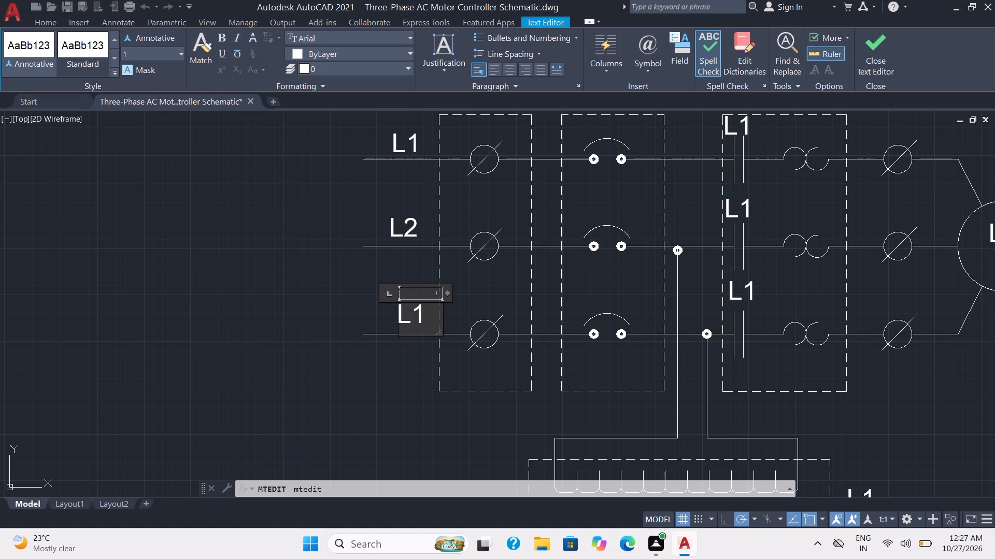
pyautogui.press('BackSpace')
pyautogui.press('pagedown')
pyautogui.press('Tab')
pyautogui.press('BackSpace')
pyautogui.press('3')
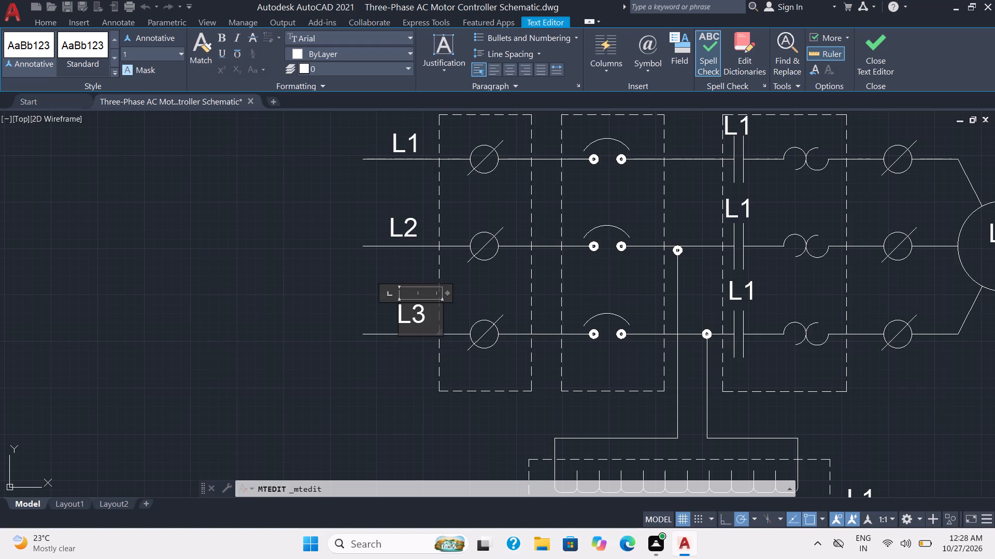
pyautogui.click(379, 388)
# Change the L1 label above the first dashed box, around the incoming terminal symbols, to "terminals".
pyautogui.scroll(-1, 464, 193)
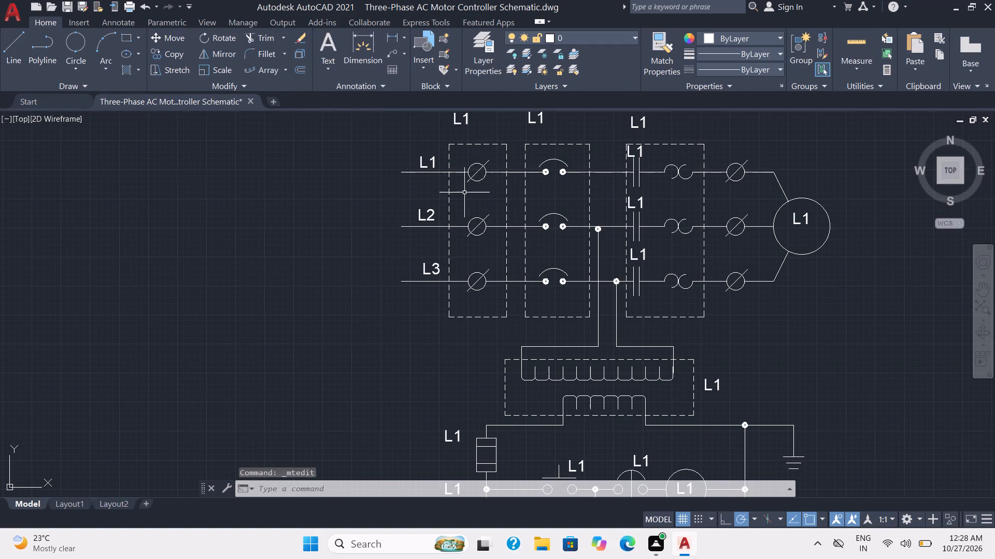
pyautogui.moveTo(491, 203); pyautogui.dragTo(322, 368, button='middle')
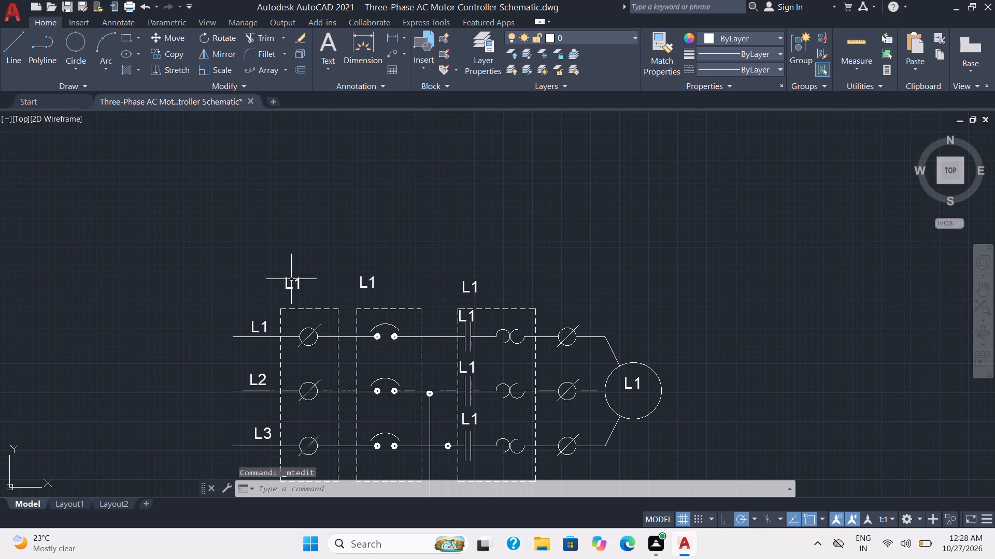
pyautogui.doubleClick(290, 288)
pyautogui.moveTo(308, 286); pyautogui.dragTo(306, 286)
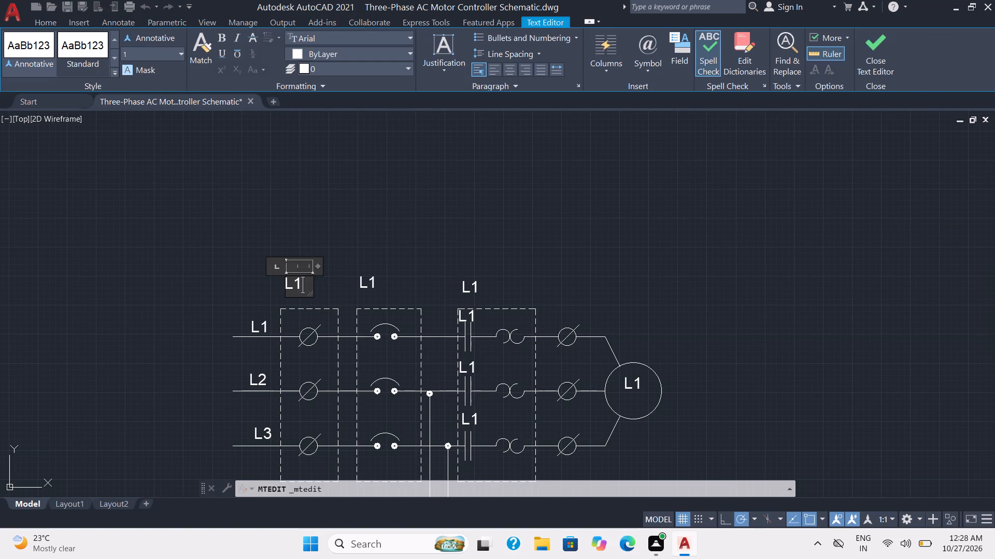
pyautogui.moveTo(306, 286); pyautogui.dragTo(275, 288)
pyautogui.write('terminals')
pyautogui.click(386, 193)
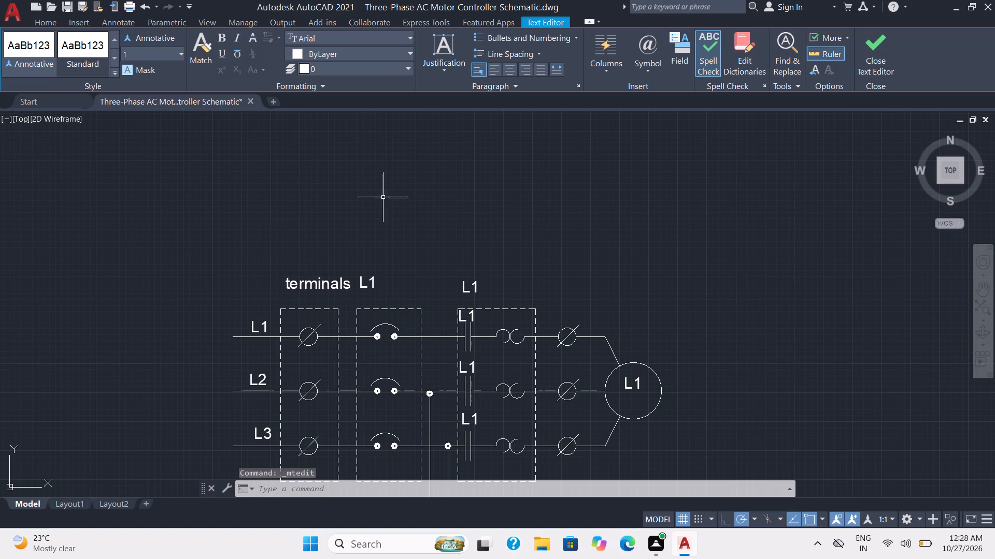
# Change the L1 label above the second dashed box, around the breaker contacts, to "power interrupter".
pyautogui.doubleClick(367, 287)
pyautogui.moveTo(382, 285); pyautogui.dragTo(378, 285)
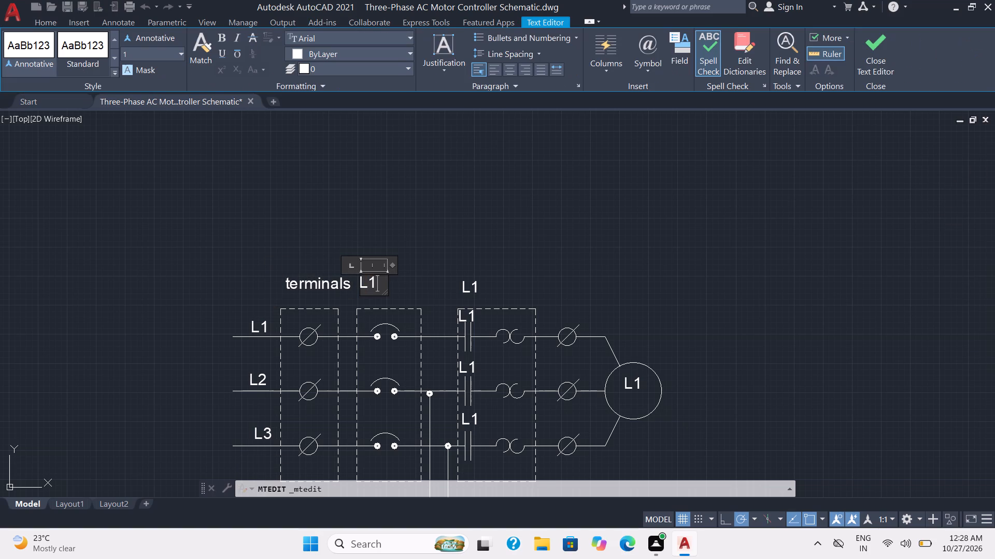
pyautogui.moveTo(378, 285); pyautogui.dragTo(354, 290)
pyautogui.write('power inter')
pyautogui.press('r')
pyautogui.press('u')
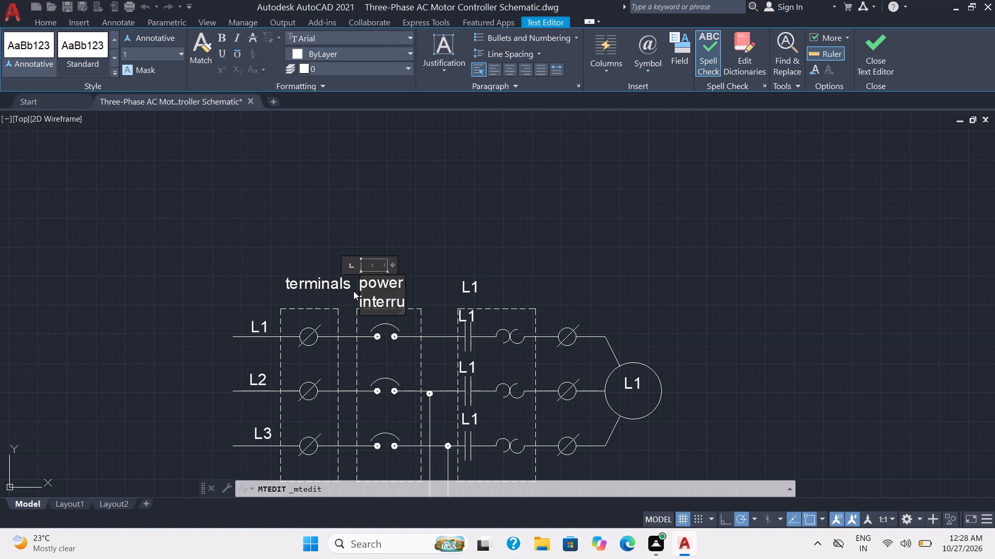
pyautogui.write('pter')
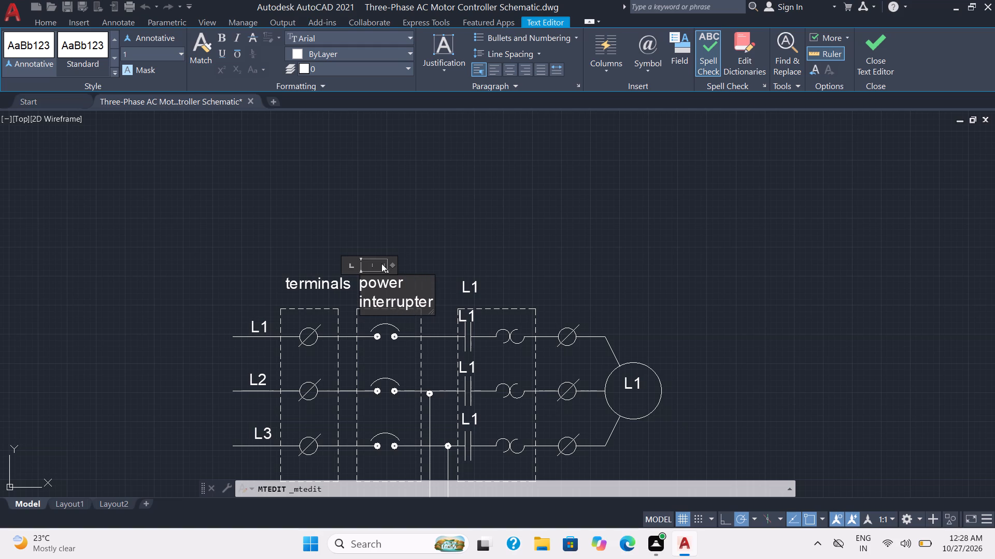
pyautogui.click(418, 237)
# Change the L1 label above the third dashed box, around the contactor and overload symbols, to "motor starter".
pyautogui.doubleClick(474, 290)
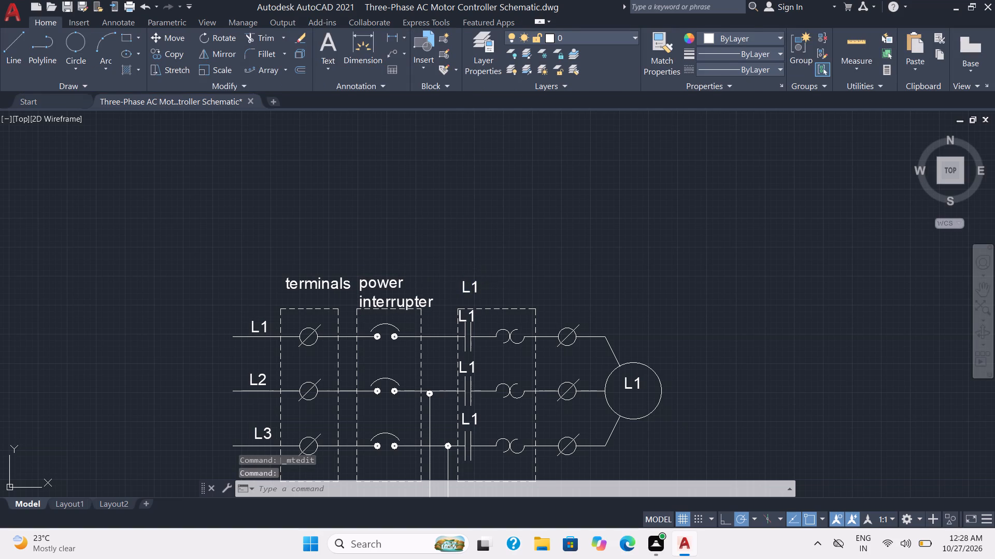
pyautogui.moveTo(482, 288); pyautogui.dragTo(436, 297)
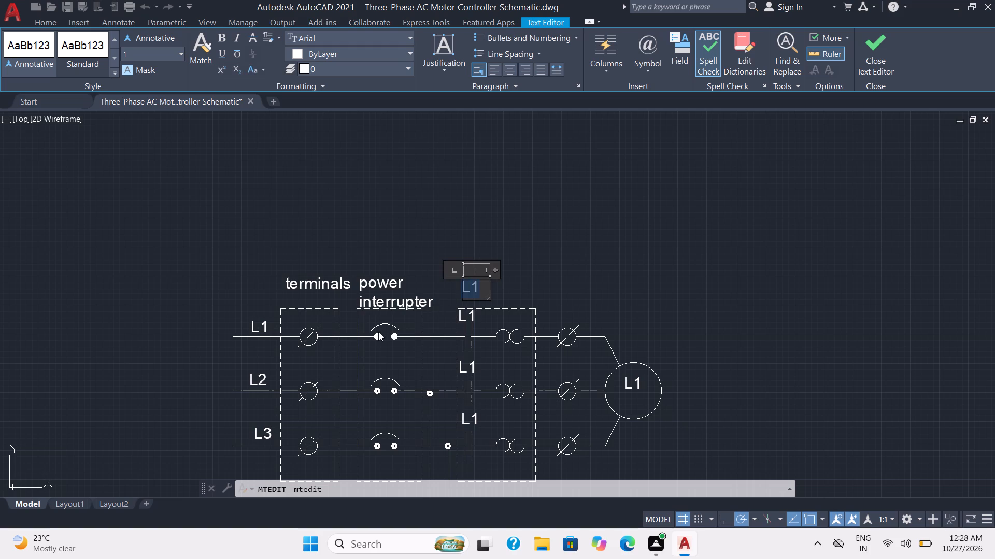
pyautogui.press(',')
pyautogui.press('BackSpace')
pyautogui.write('motor starter')
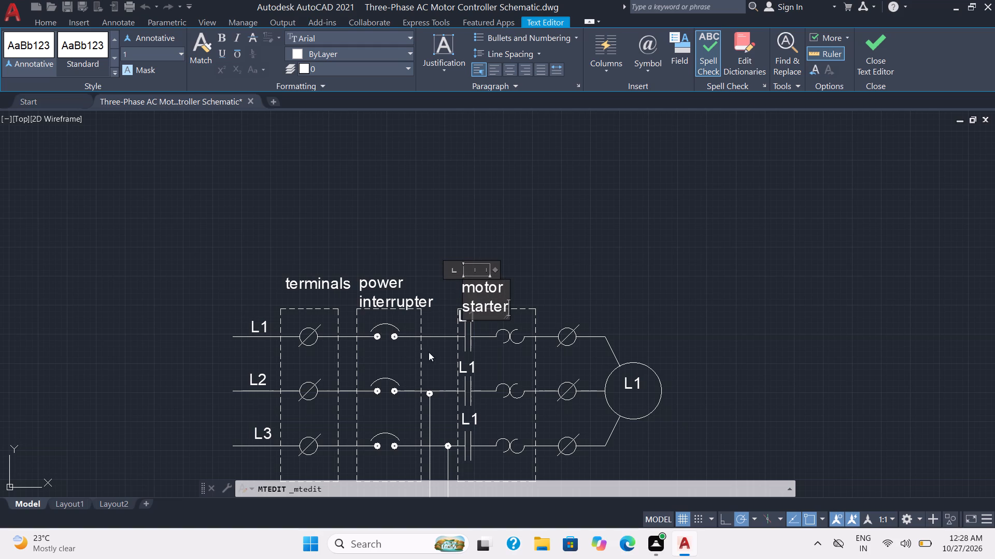
pyautogui.click(529, 263)
# Change the L1 labels at all three contactor contacts inside the motor starter box to M.
pyautogui.doubleClick(463, 320)
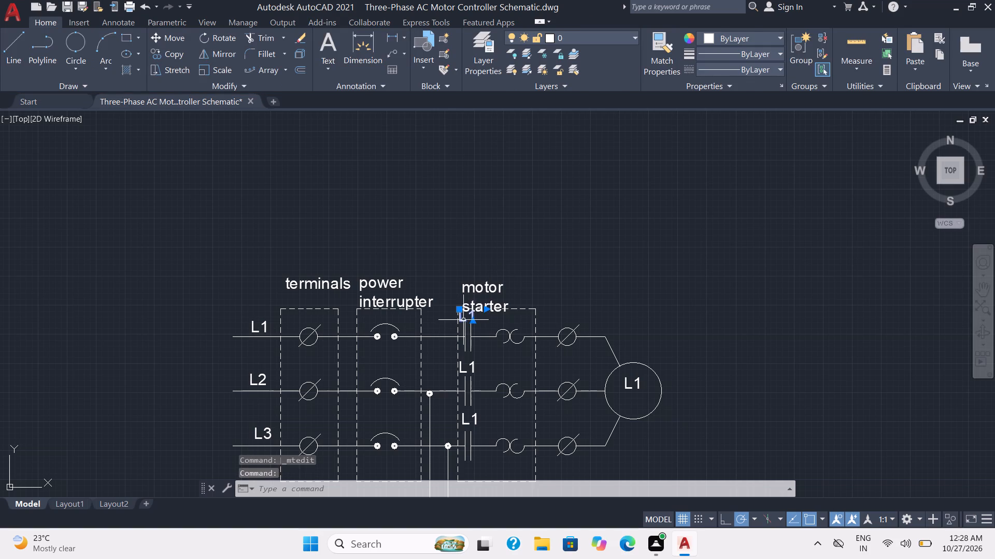
pyautogui.moveTo(474, 317); pyautogui.dragTo(454, 322)
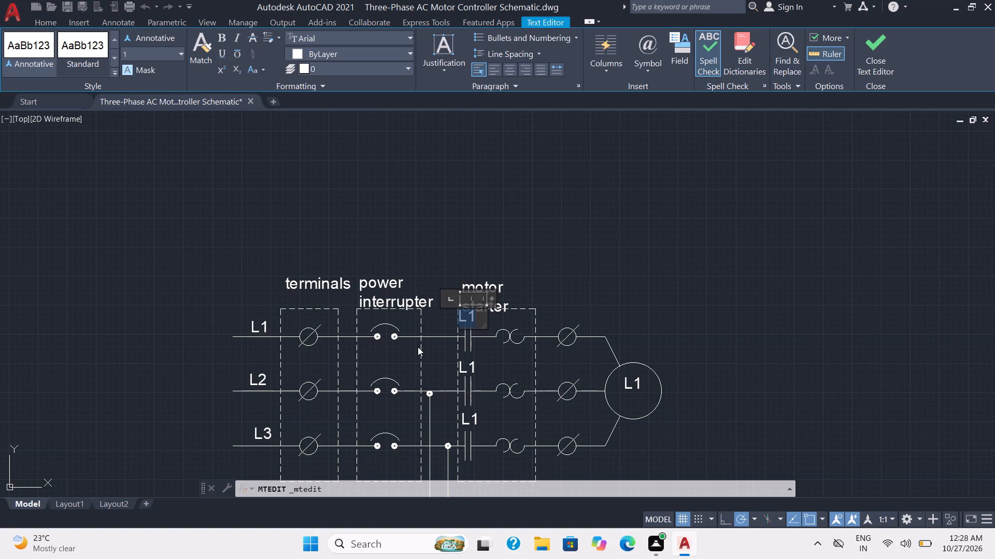
pyautogui.hotkey('shift', 'm')
pyautogui.click(587, 242)
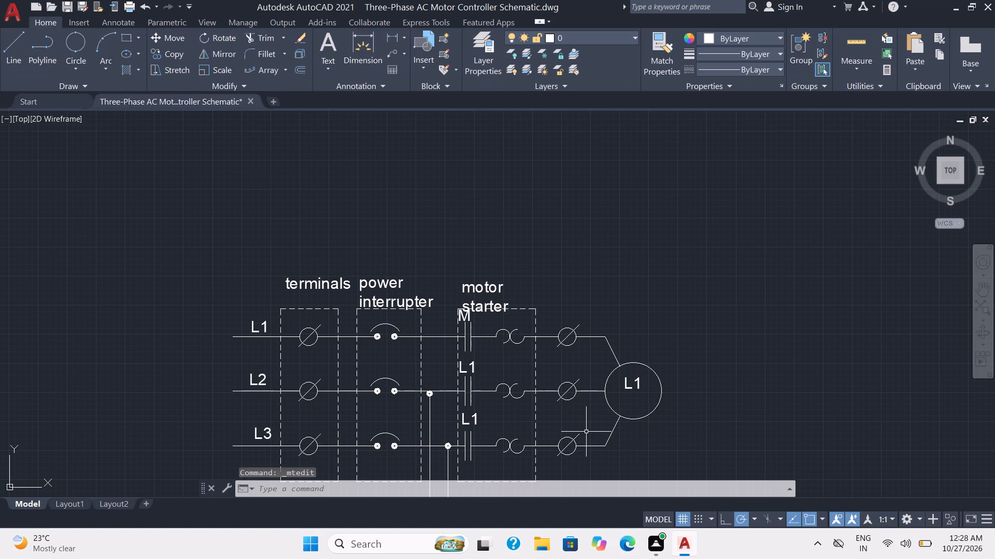
pyautogui.moveTo(585, 433); pyautogui.dragTo(536, 274, button='middle')
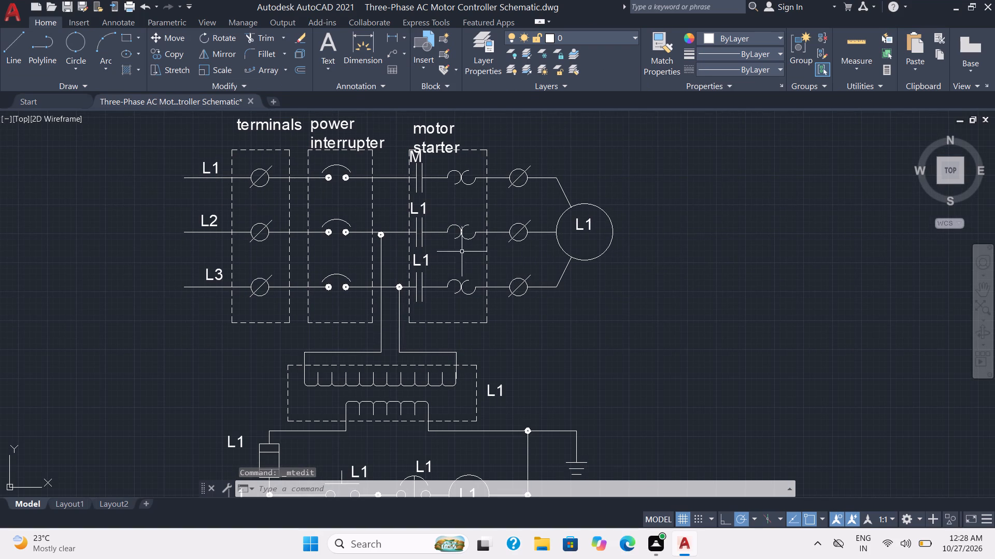
pyautogui.doubleClick(424, 207)
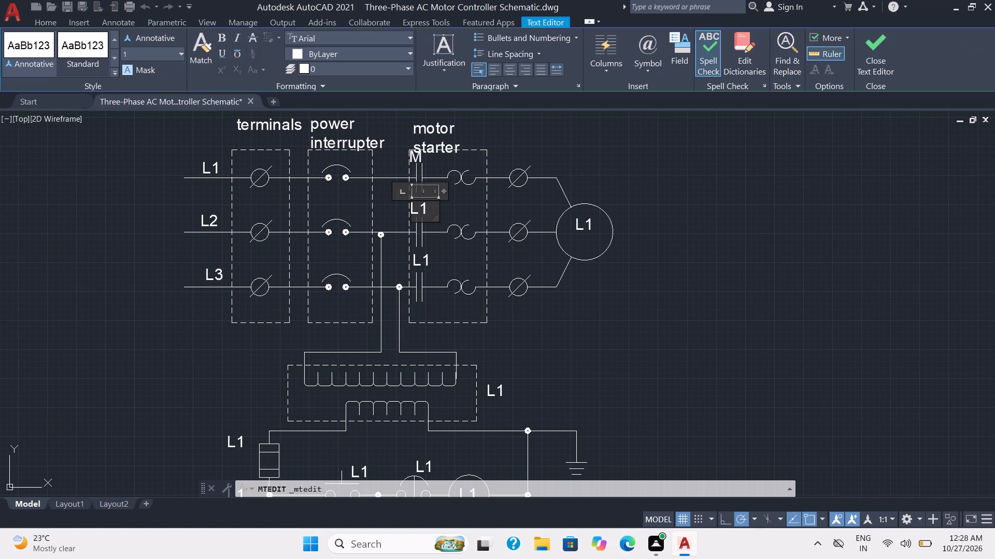
pyautogui.moveTo(430, 205); pyautogui.dragTo(399, 212)
pyautogui.hotkey('shift', 'm')
pyautogui.click(414, 259)
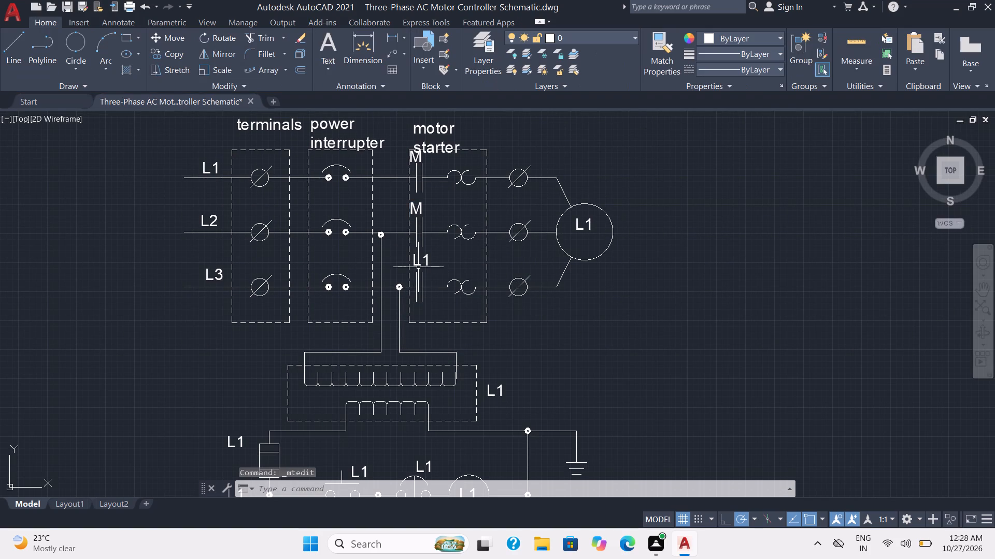
pyautogui.doubleClick(418, 266)
pyautogui.doubleClick(428, 261)
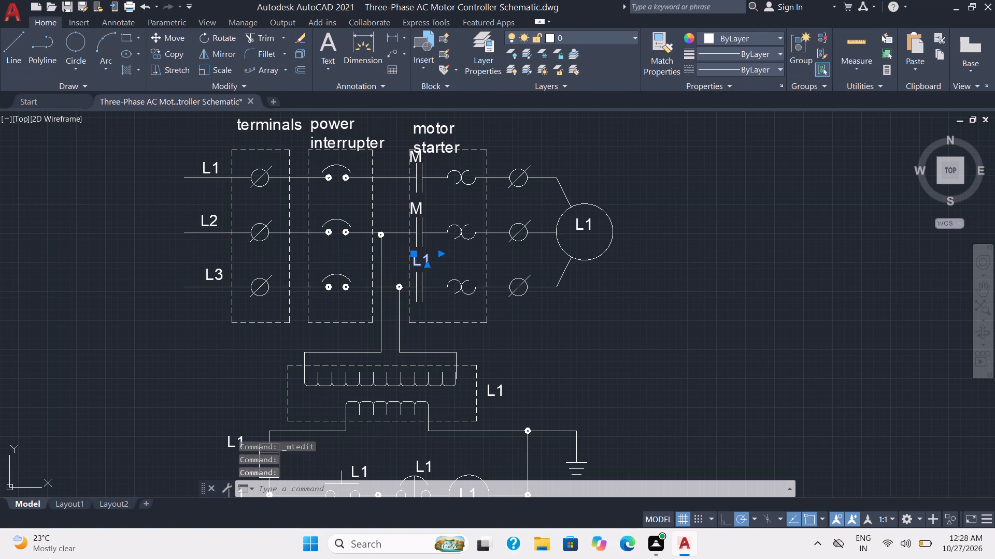
pyautogui.moveTo(431, 260); pyautogui.dragTo(410, 263)
pyautogui.hotkey('shift', 'm')
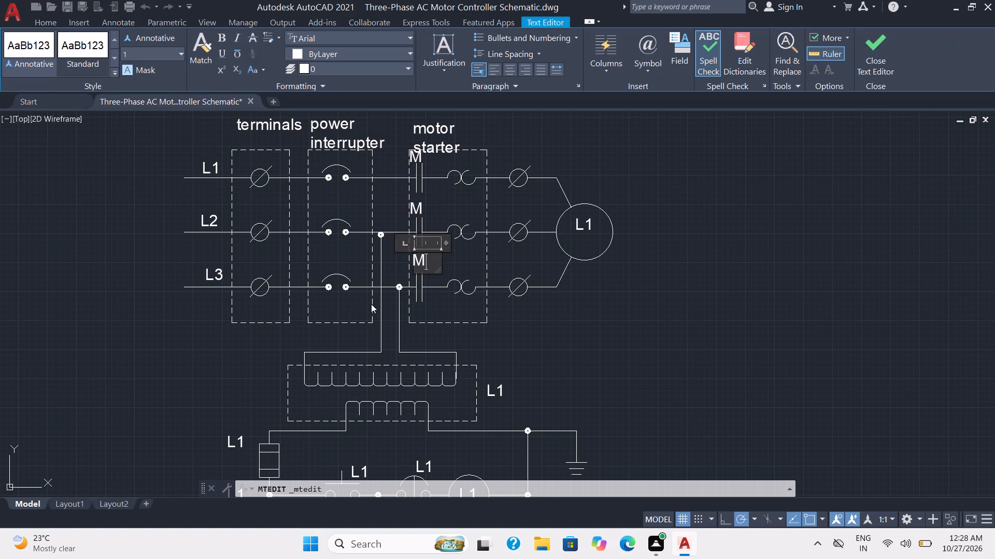
pyautogui.click(567, 218)
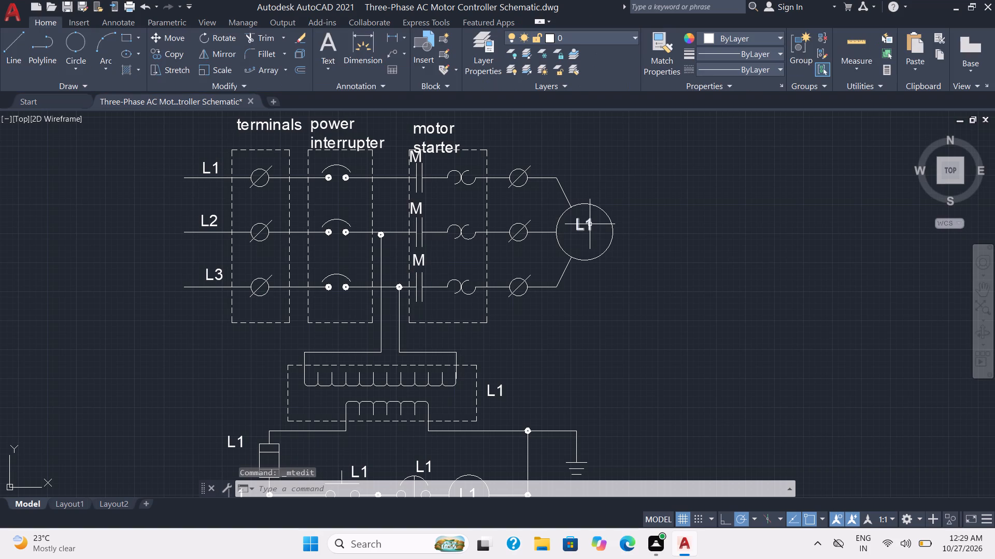
# Replace the L1 label in the motor circle with "motor", "3 phase" and "AC" on separate lines.
pyautogui.doubleClick(590, 225)
pyautogui.moveTo(590, 225); pyautogui.dragTo(560, 228)
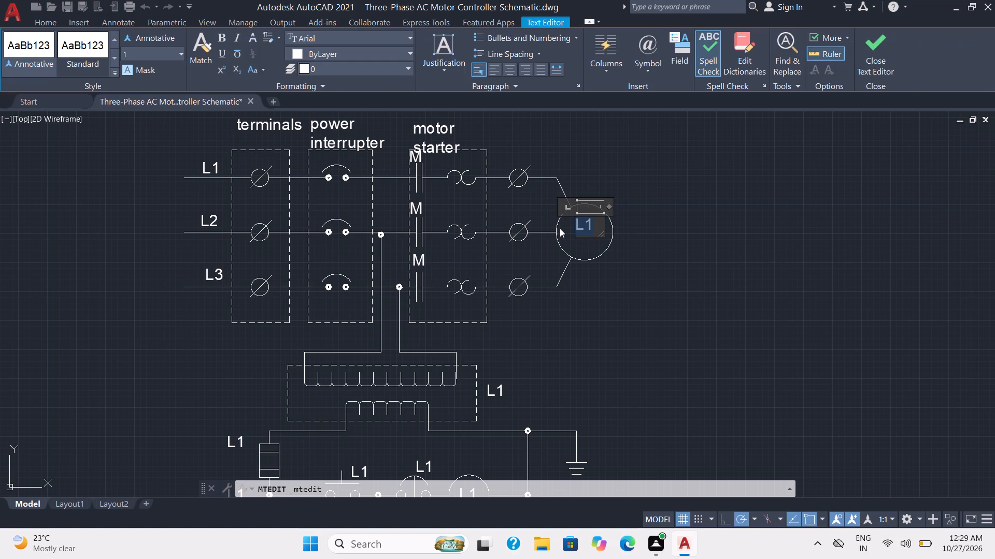
pyautogui.write('motor')
pyautogui.press('Return')
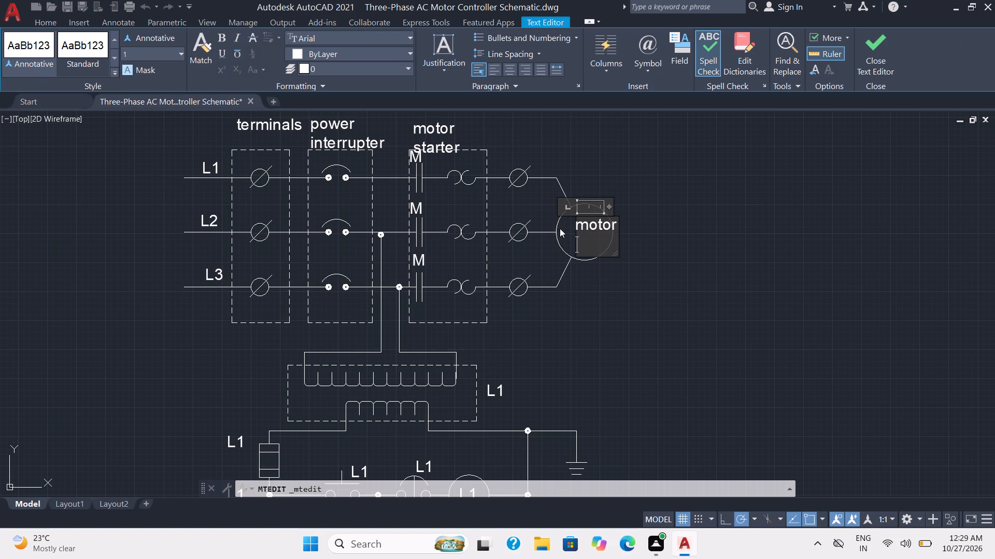
pyautogui.write('3 pk')
pyautogui.press('BackSpace')
pyautogui.write('hase')
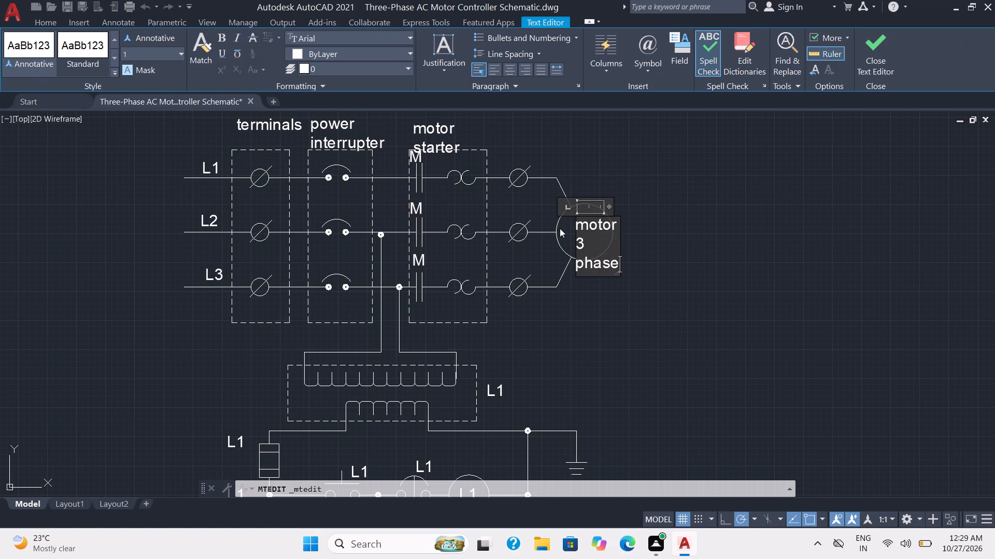
pyautogui.press('Return')
pyautogui.hotkey('shift', 'a')
pyautogui.hotkey('shift', 'c')
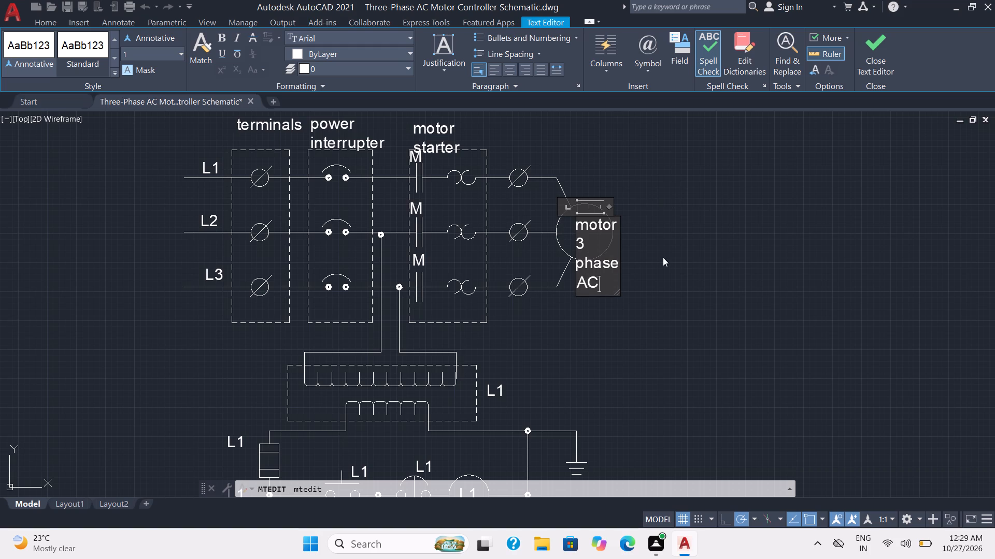
pyautogui.click(663, 257)
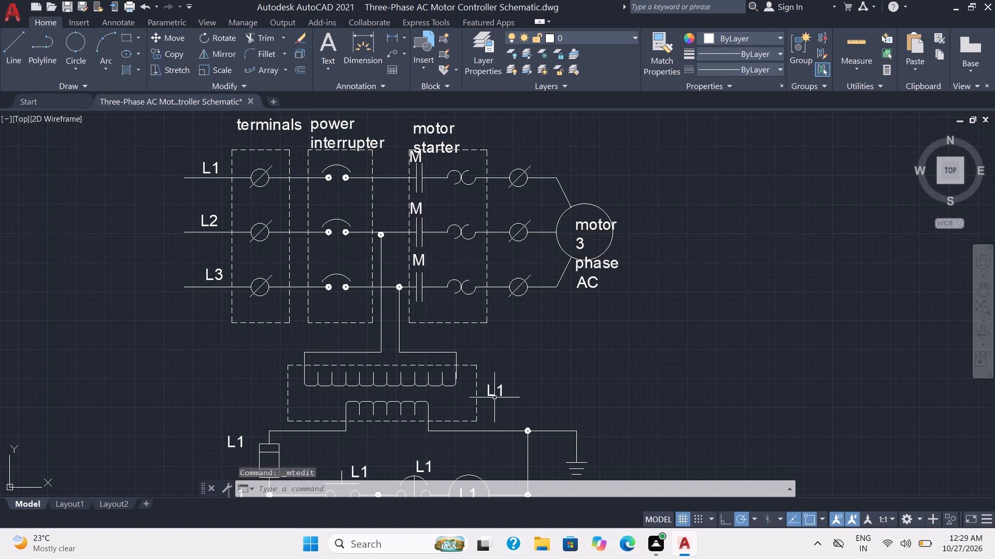
# Change the L1 label beside the dashed transformer box to "step down transformer".
pyautogui.doubleClick(493, 397)
pyautogui.doubleClick(502, 387)
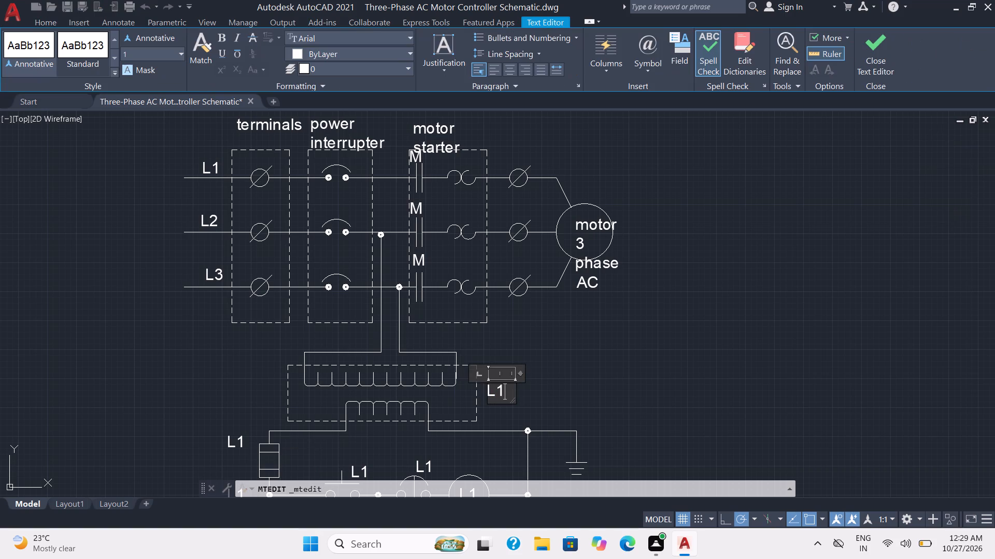
pyautogui.moveTo(503, 387); pyautogui.dragTo(470, 387)
pyautogui.write('step down transformer')
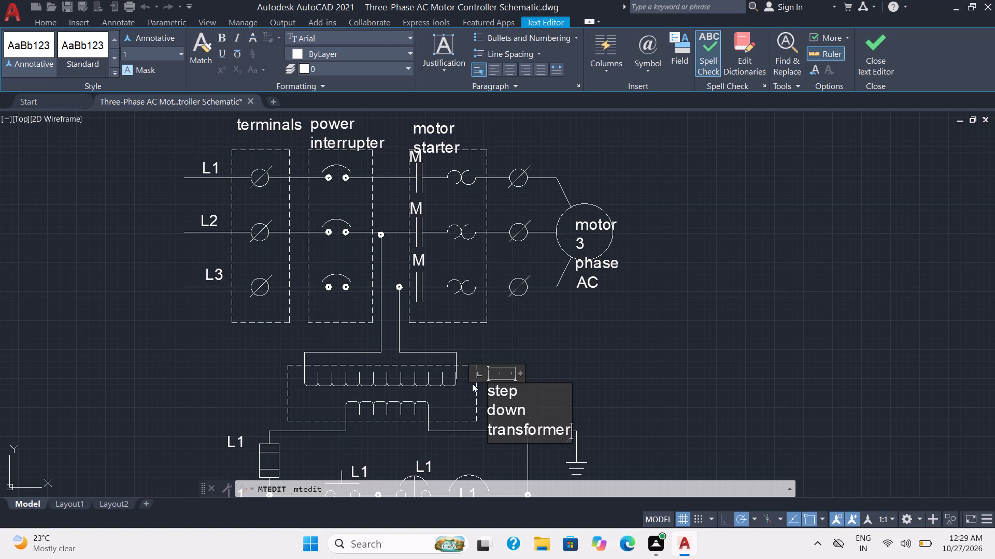
pyautogui.click(633, 302)
# Change the L1 label beside the fuse to 0010 and the one at the pushbutton rung below it to 0020.
pyautogui.scroll(-1, 589, 402)
pyautogui.moveTo(584, 410); pyautogui.dragTo(582, 409, button='middle')
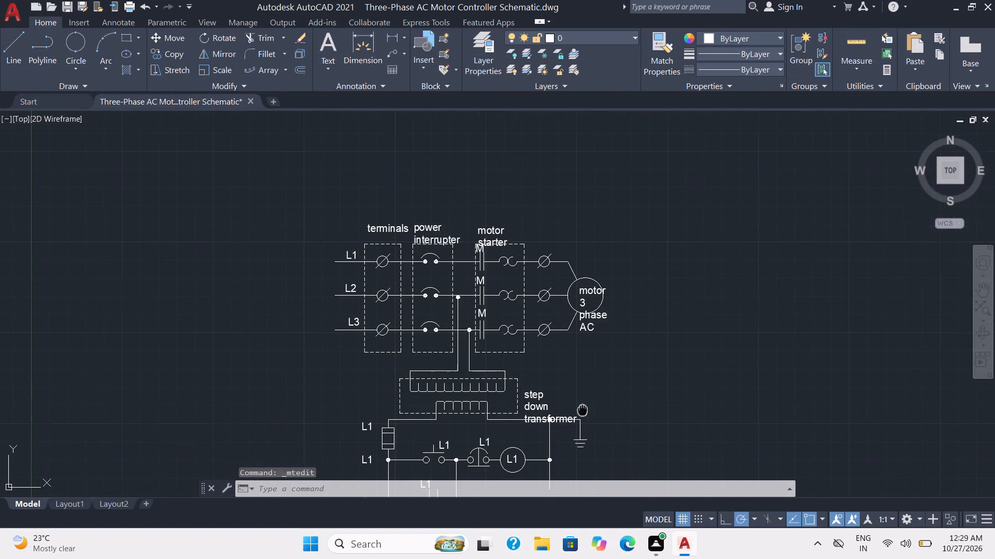
pyautogui.moveTo(582, 409); pyautogui.dragTo(516, 271, button='middle')
pyautogui.doubleClick(298, 289)
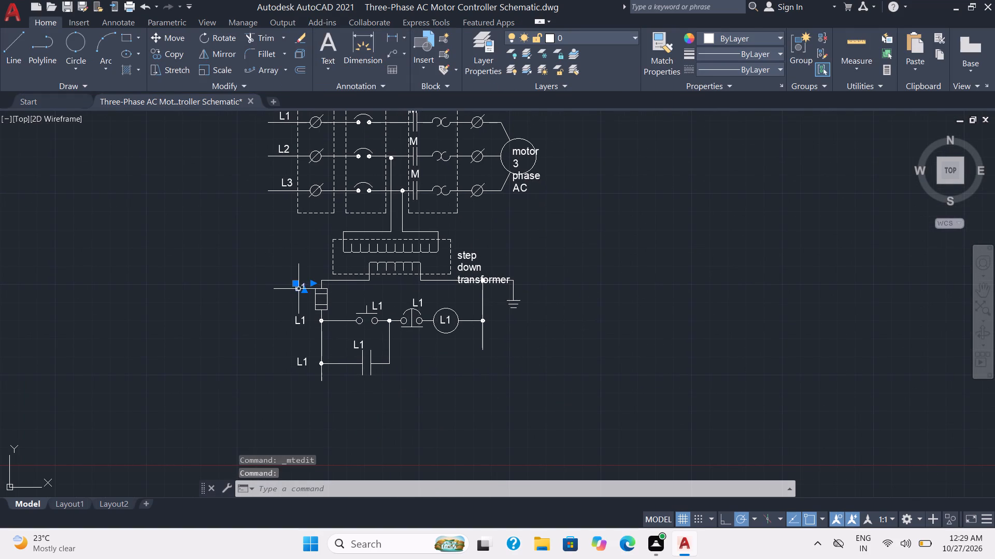
pyautogui.moveTo(308, 287); pyautogui.dragTo(285, 291)
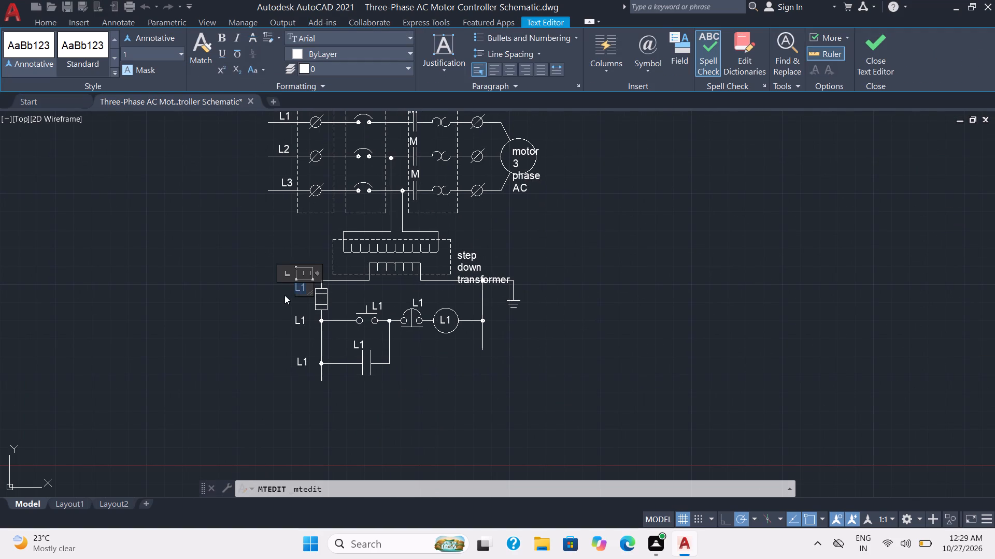
pyautogui.write('001')
pyautogui.press('0')
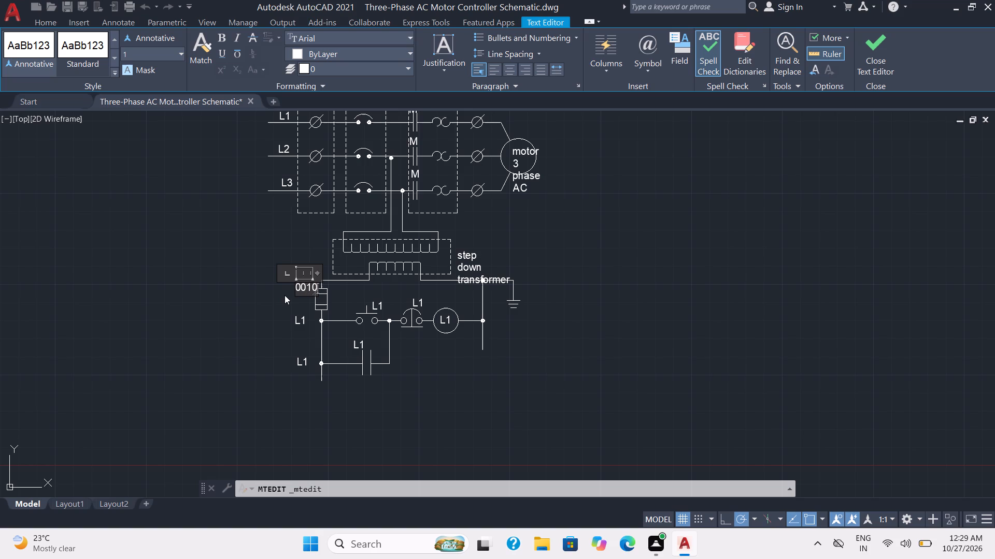
pyautogui.click(306, 325)
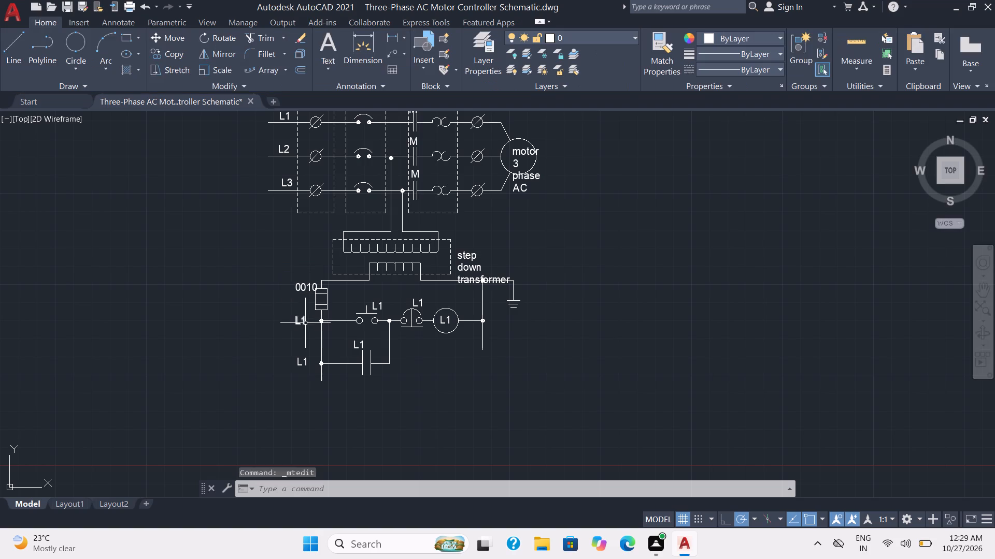
pyautogui.doubleClick(305, 323)
pyautogui.moveTo(306, 320); pyautogui.dragTo(283, 322)
pyautogui.write('0020')
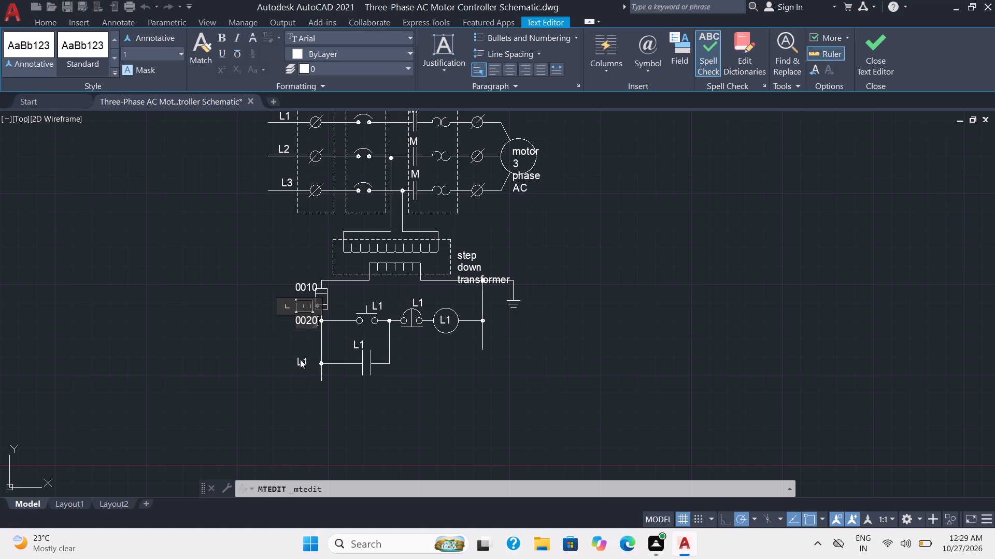
# Change the L1 label at the start of the lowest rung, beside the contact branch, to 0030.
pyautogui.doubleClick(300, 362)
pyautogui.click(308, 363)
pyautogui.doubleClick(310, 363)
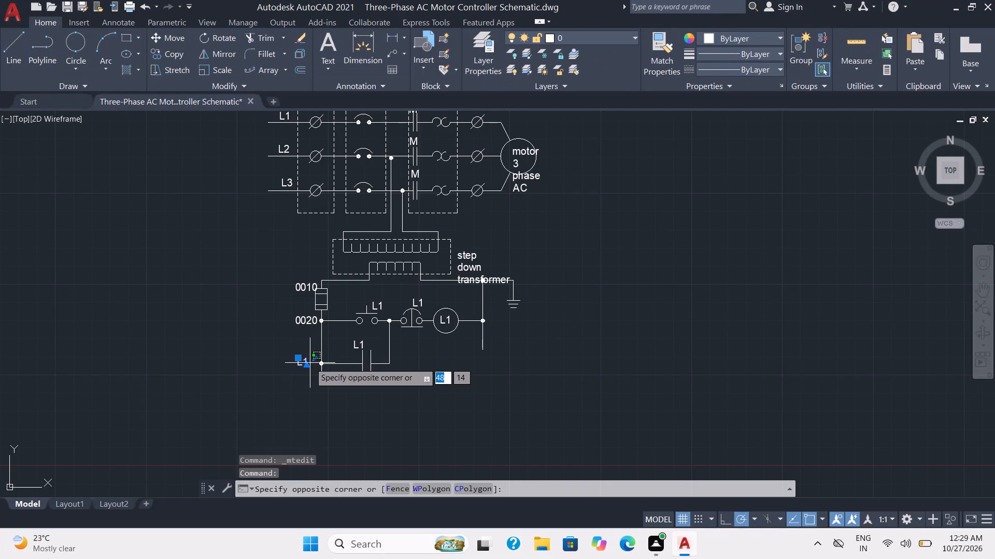
pyautogui.doubleClick(308, 363)
pyautogui.moveTo(308, 363); pyautogui.dragTo(304, 363)
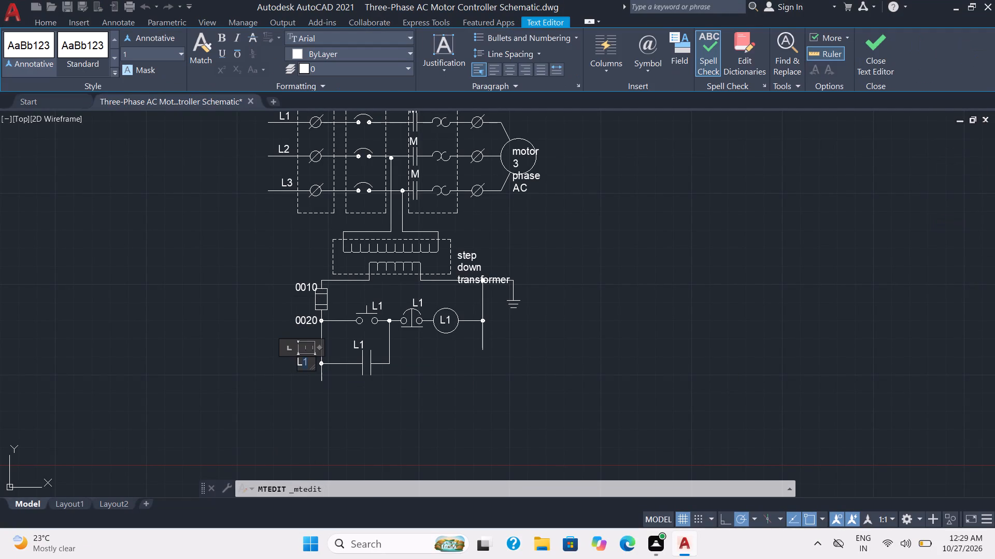
pyautogui.moveTo(304, 363); pyautogui.dragTo(289, 364)
pyautogui.write('0030')
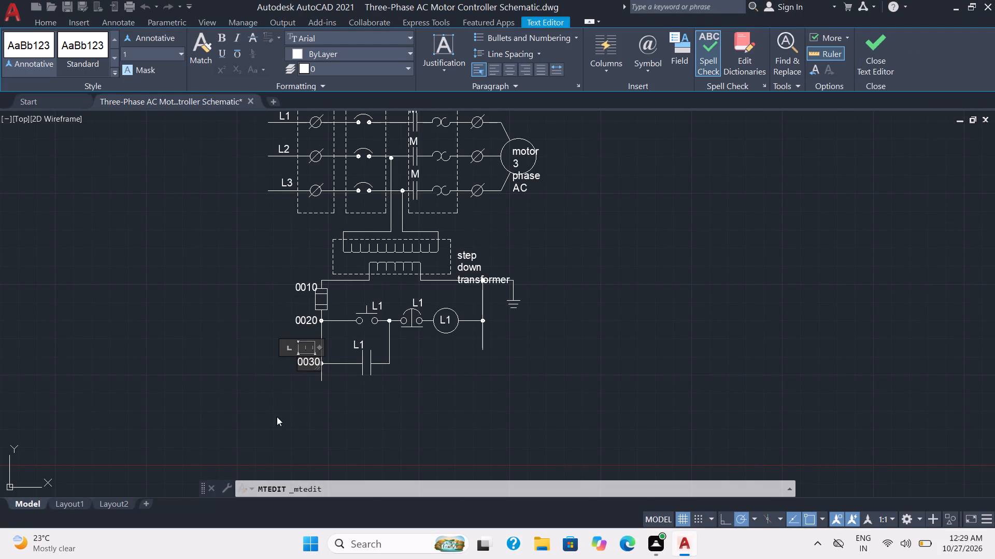
pyautogui.click(274, 423)
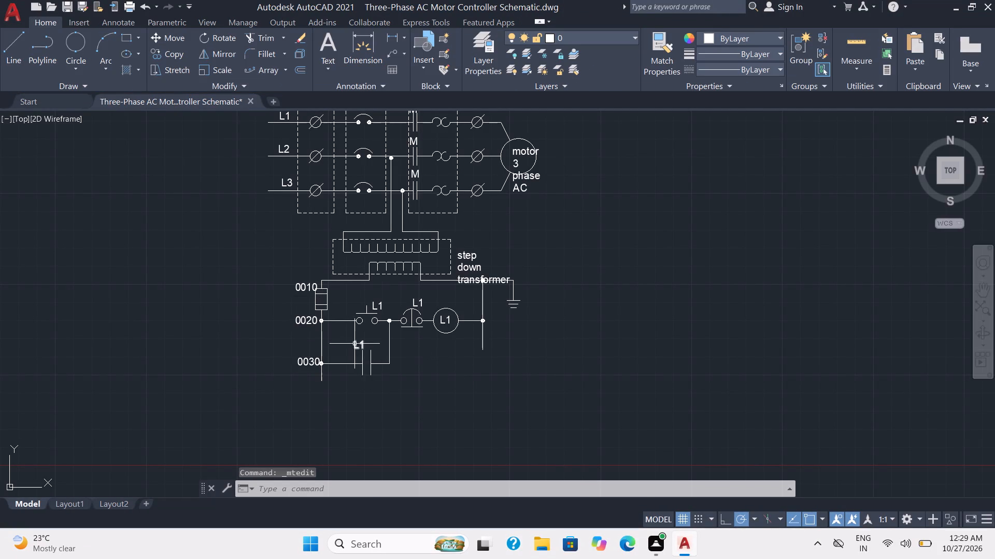
# Change the L1 label above the contact on the 0030 rung to M.
pyautogui.doubleClick(355, 346)
pyautogui.moveTo(364, 343); pyautogui.dragTo(333, 347)
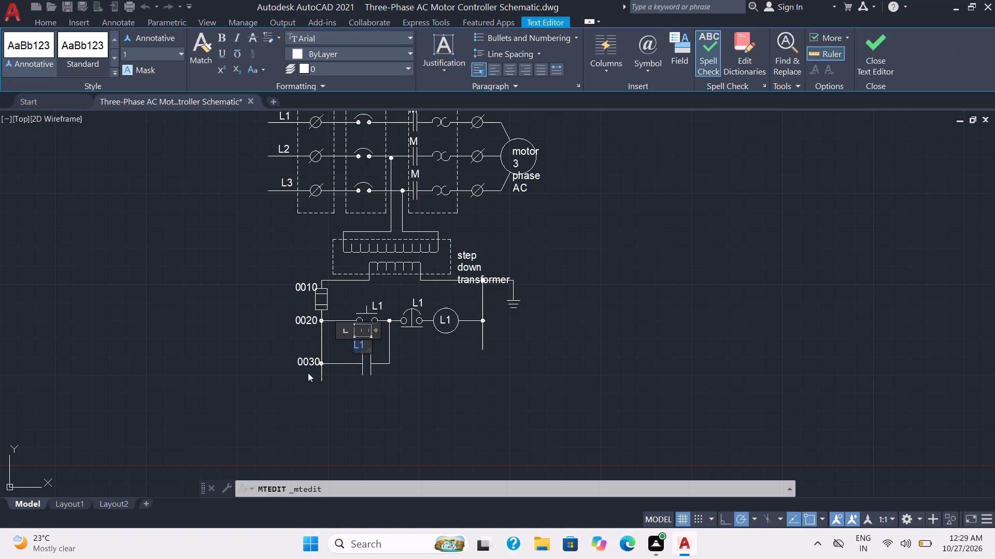
pyautogui.hotkey('shift', 'm')
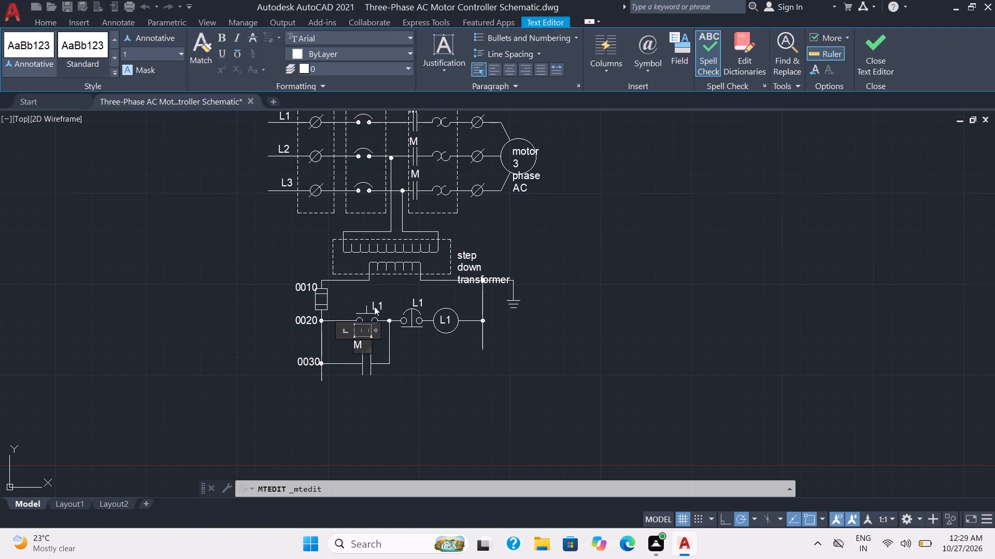
pyautogui.click(374, 306)
# Change the L1 label at the first, normally open pushbutton on the 0020 rung to "start".
pyautogui.doubleClick(374, 306)
pyautogui.click(382, 307)
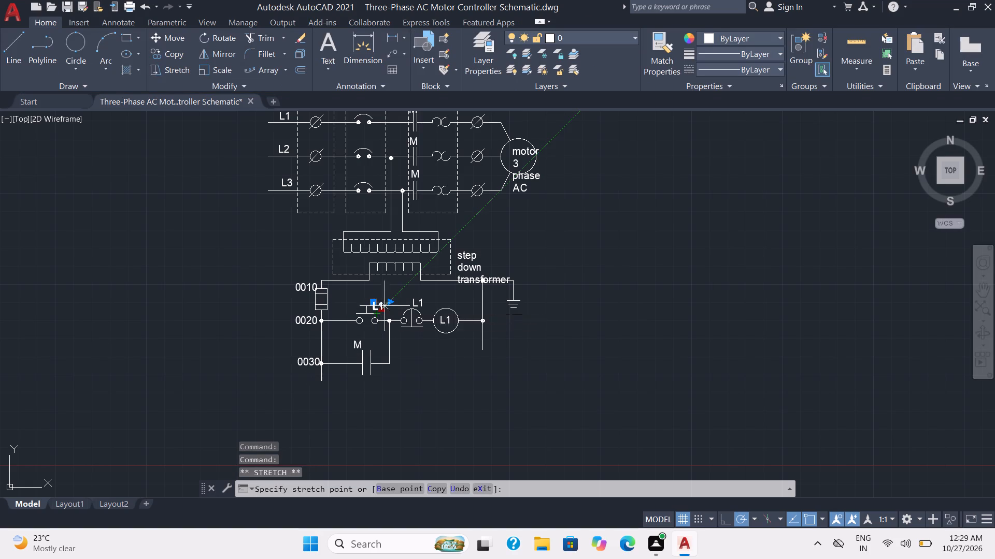
pyautogui.scroll(2, 377, 308)
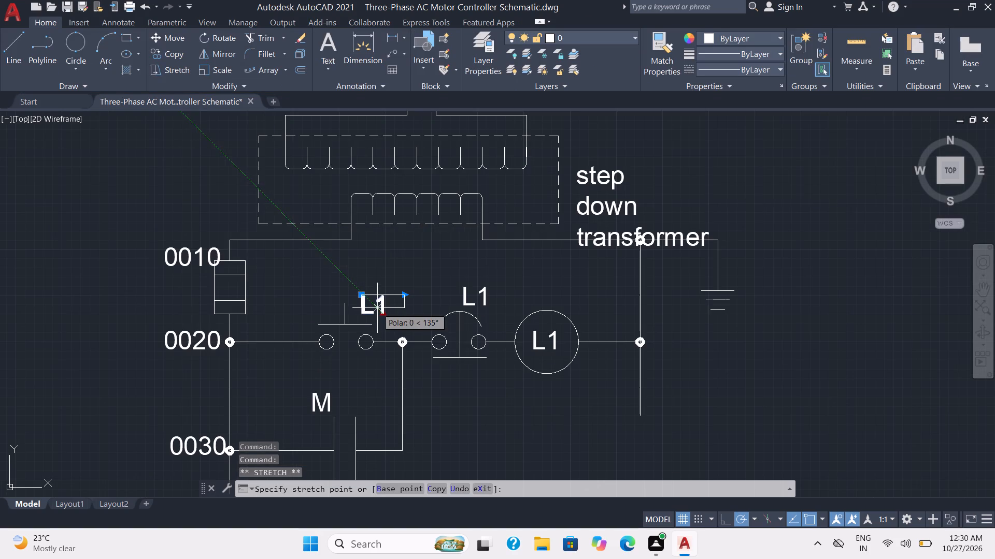
pyautogui.press('Escape')
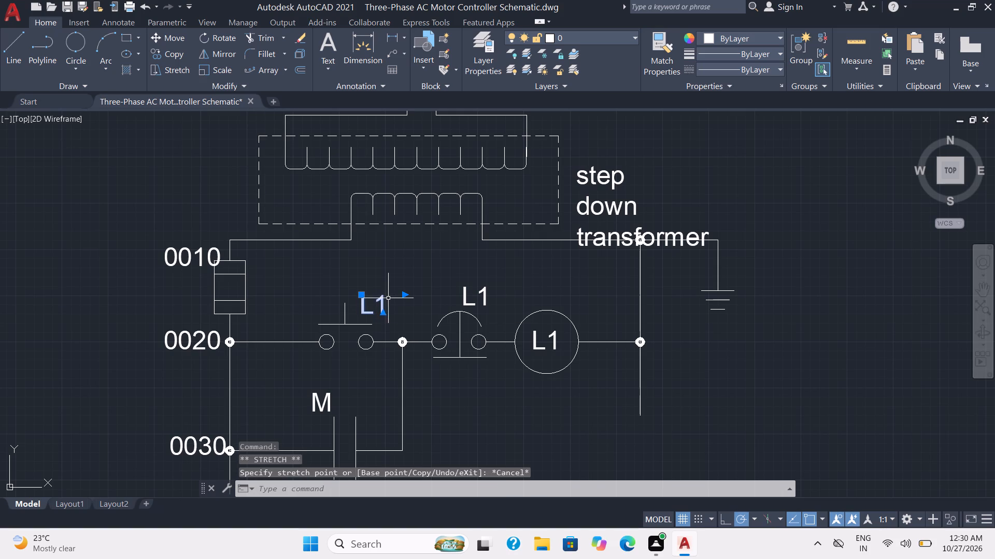
pyautogui.doubleClick(380, 305)
pyautogui.moveTo(396, 300); pyautogui.dragTo(352, 310)
pyautogui.write('start')
pyautogui.click(322, 311)
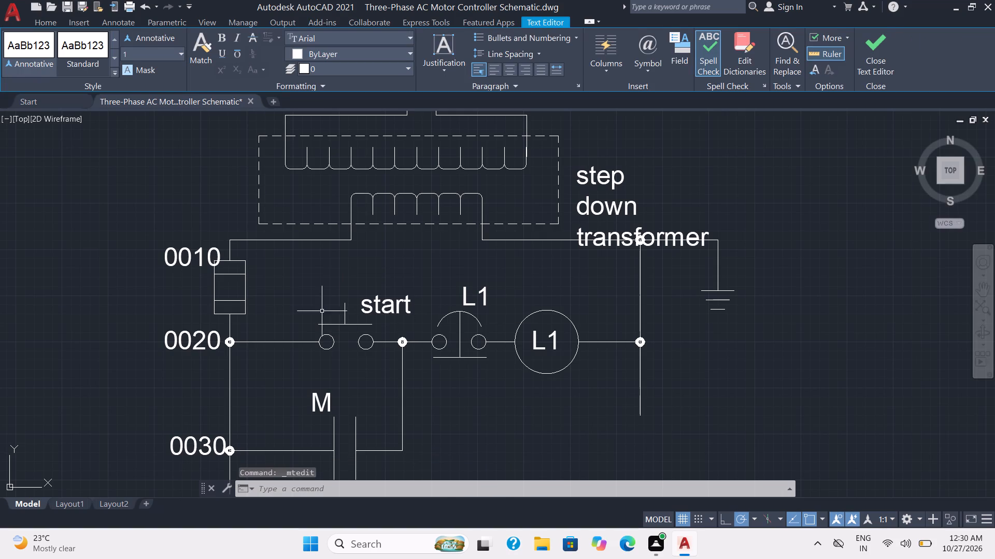
# Change the L1 label above the second pushbutton on the 0020 rung to "stop".
pyautogui.doubleClick(466, 305)
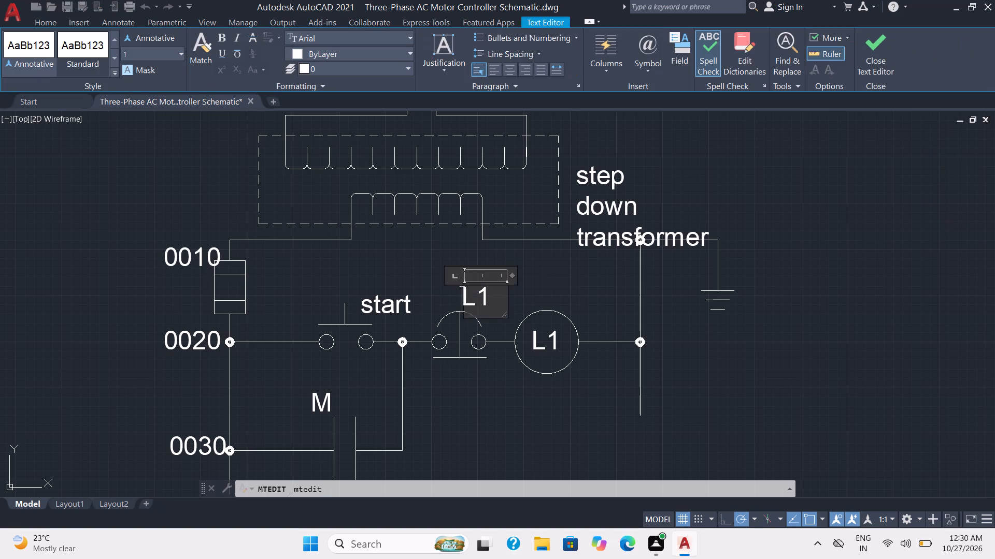
pyautogui.moveTo(489, 298); pyautogui.dragTo(446, 308)
pyautogui.write('stop')
pyautogui.click(550, 410)
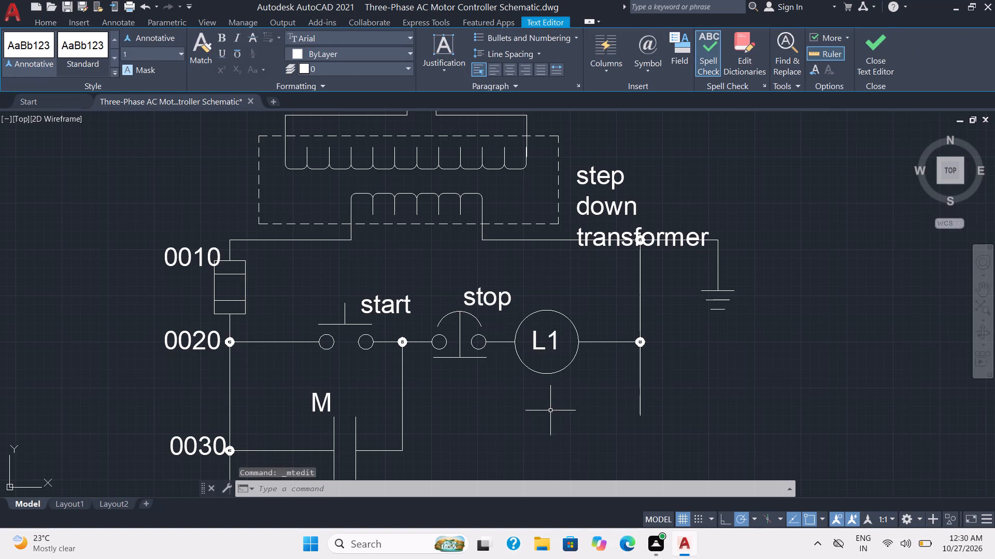
# Change the L1 label inside the coil circle on the 0020 rung to M.
pyautogui.doubleClick(538, 350)
pyautogui.doubleClick(553, 343)
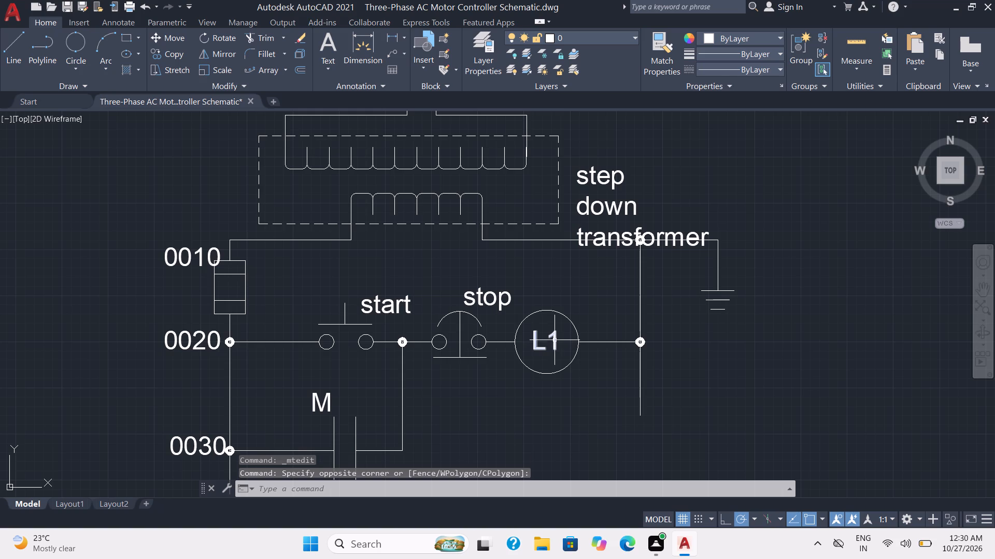
pyautogui.doubleClick(555, 340)
pyautogui.moveTo(559, 339); pyautogui.dragTo(497, 352)
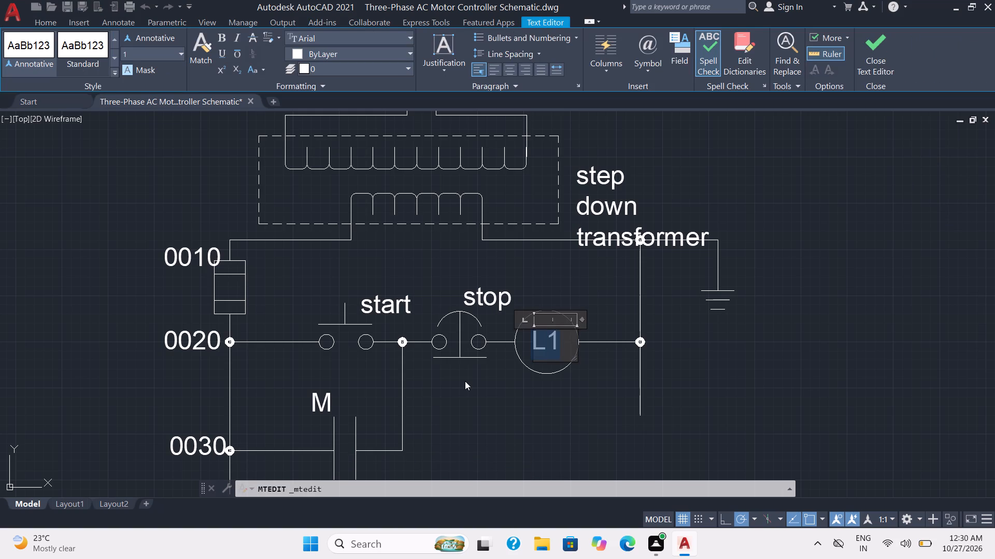
pyautogui.hotkey('shift', 'm')
pyautogui.click(724, 346)
# Move the 0030 label slightly away from its rung's junction dot so it lines up beneath the 0020 label.
pyautogui.scroll(-2, 724, 346)
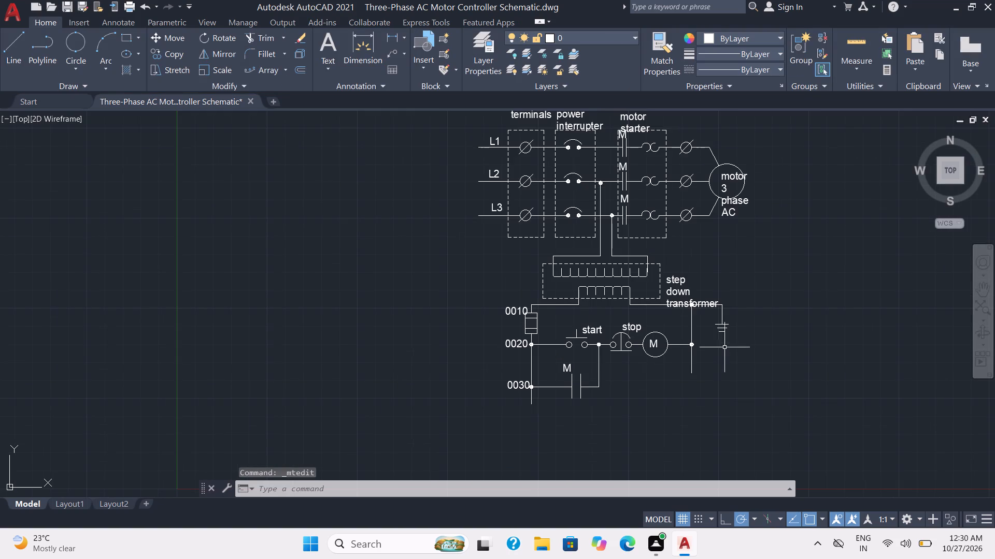
pyautogui.moveTo(684, 420); pyautogui.dragTo(574, 434, button='middle')
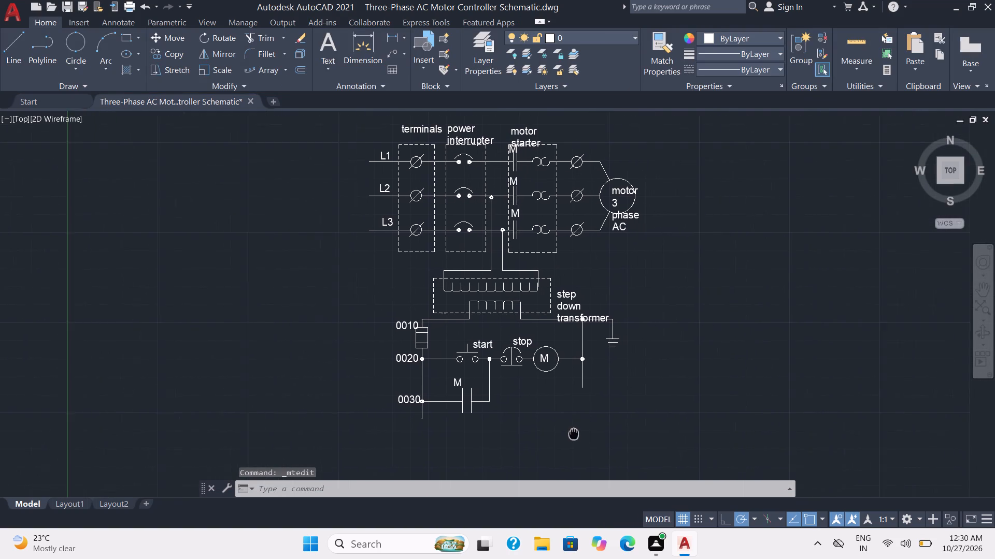
pyautogui.moveTo(574, 434); pyautogui.dragTo(556, 428, button='middle')
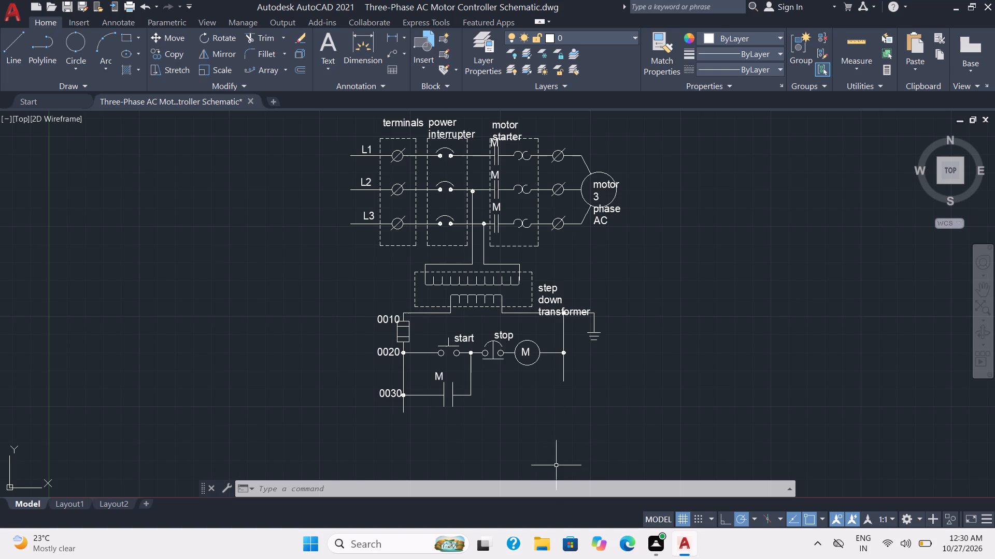
pyautogui.scroll(1, 504, 400)
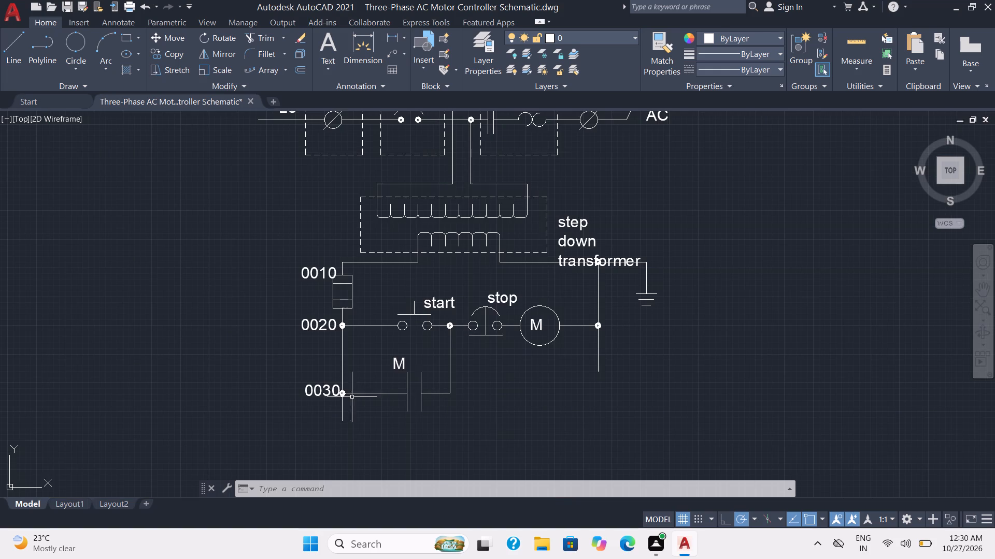
pyautogui.click(324, 387)
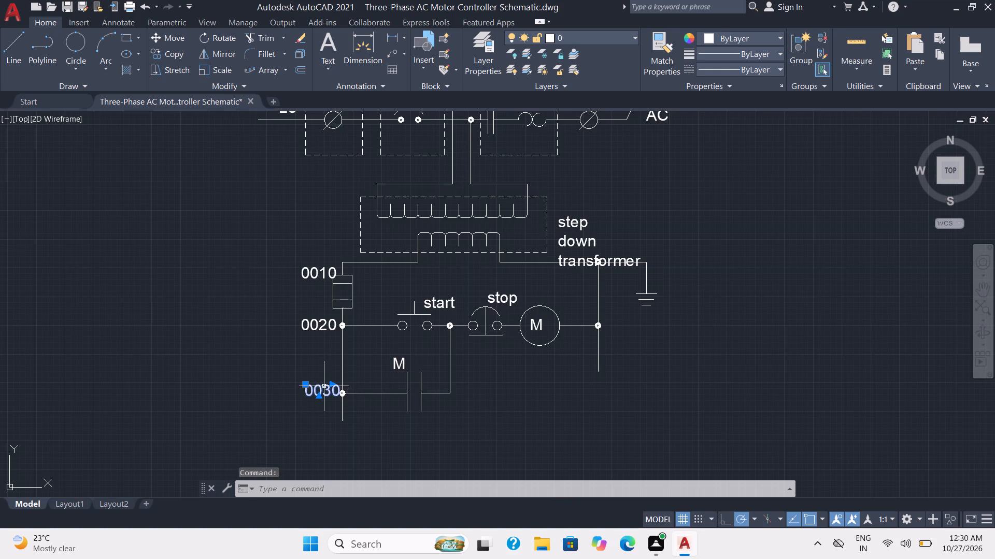
pyautogui.press('m')
pyautogui.press('Return')
pyautogui.click(323, 391)
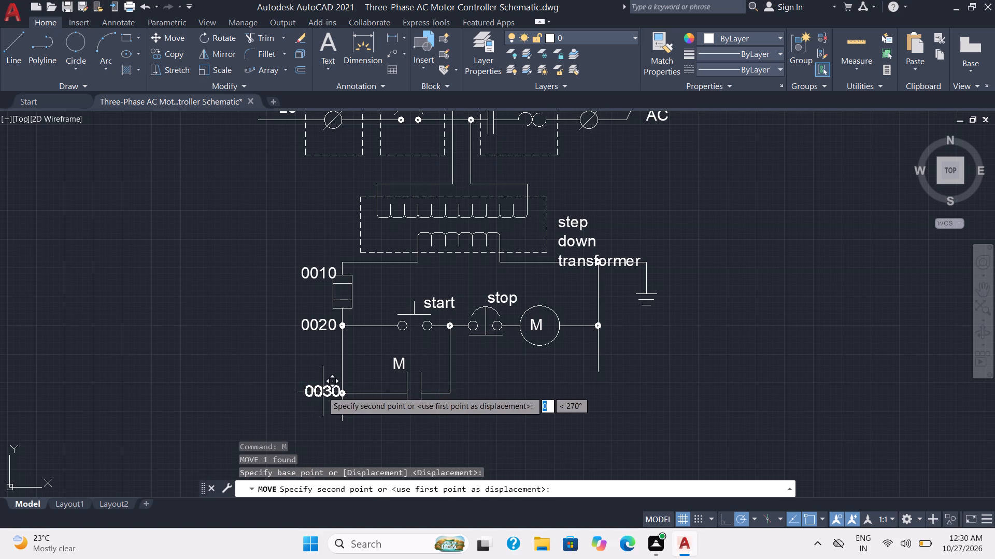
pyautogui.scroll(2, 318, 396)
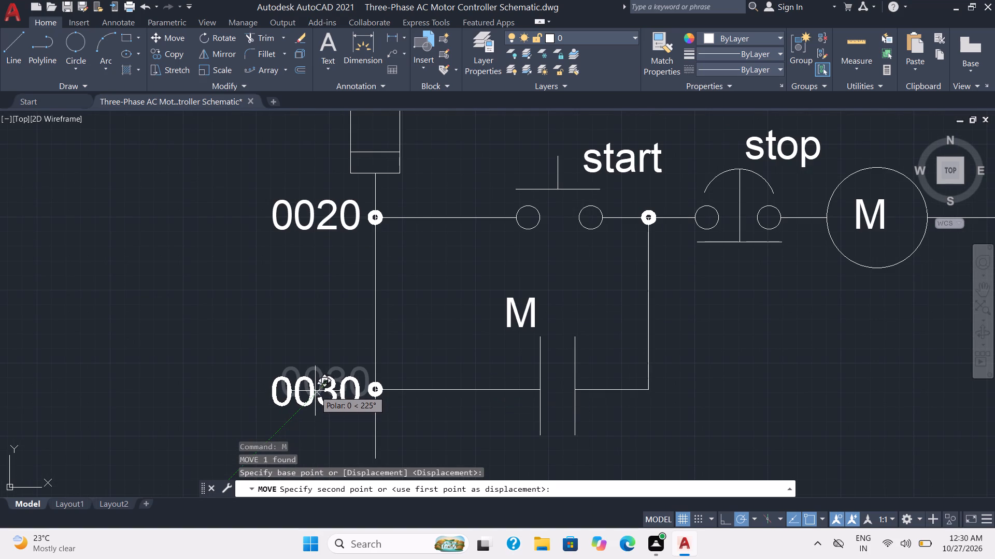
pyautogui.click(315, 391)
# Widen the "step down transformer" text box so the label fits on a single line.
pyautogui.scroll(-2, 530, 305)
pyautogui.scroll(2, 652, 333)
pyautogui.scroll(-2, 652, 333)
pyautogui.moveTo(652, 325); pyautogui.dragTo(539, 462, button='middle')
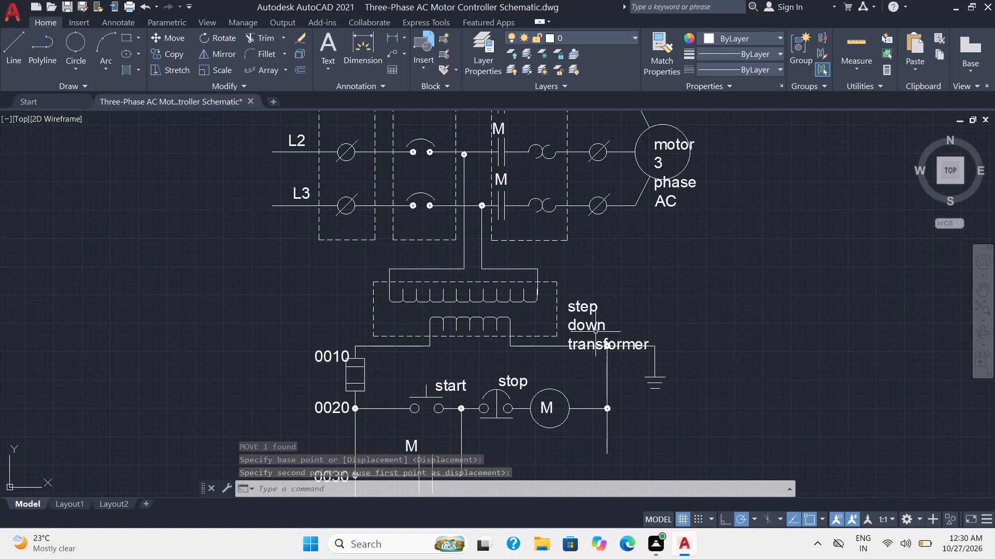
pyautogui.doubleClick(589, 325)
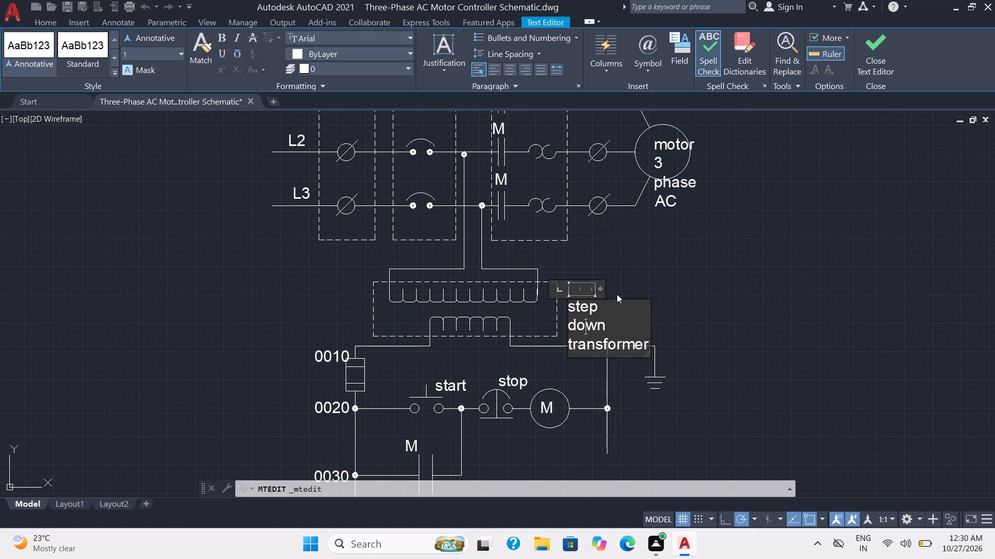
pyautogui.moveTo(600, 289); pyautogui.dragTo(691, 279)
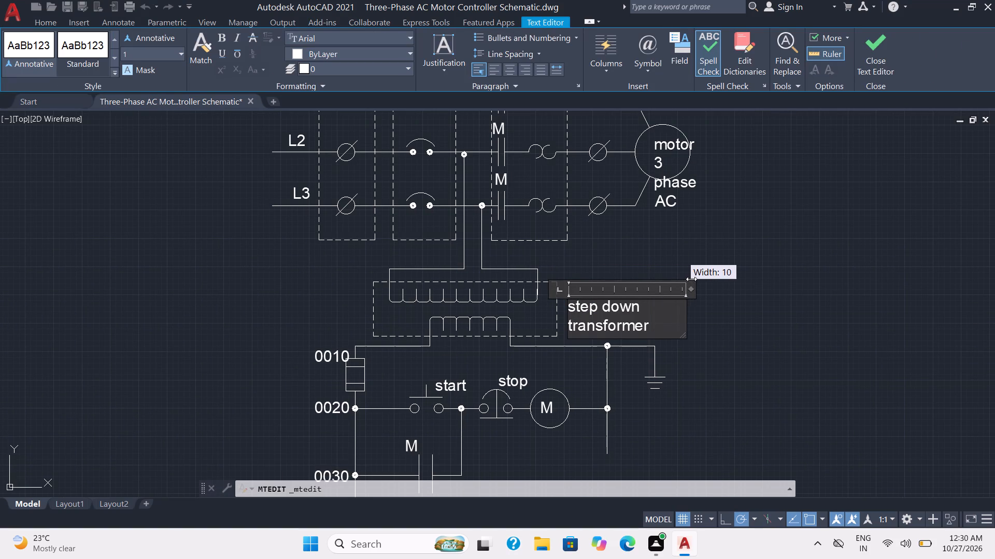
pyautogui.moveTo(691, 279); pyautogui.dragTo(737, 274)
pyautogui.click(738, 263)
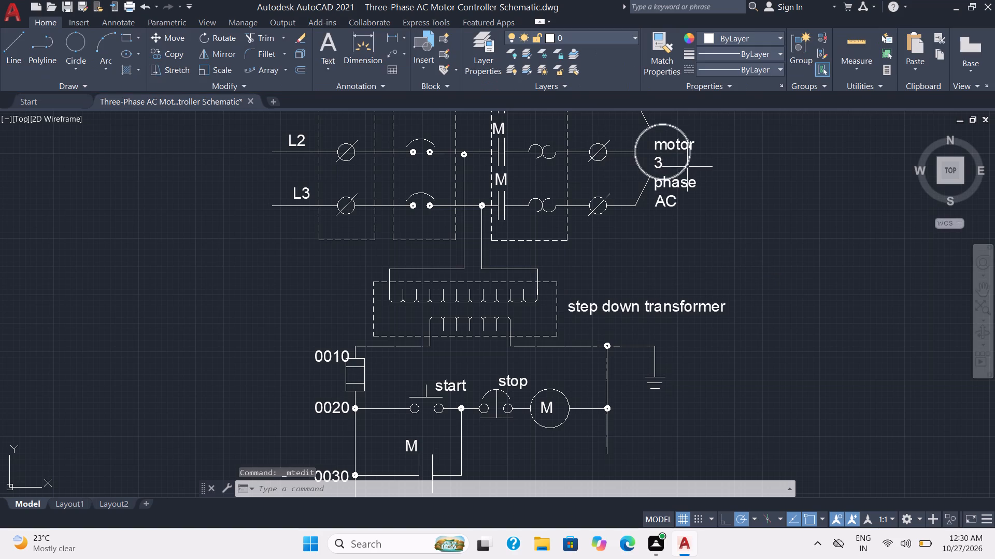
# Widen the "motor 3 phase AC" text box so that "3 phase" fits on a single line.
pyautogui.doubleClick(681, 187)
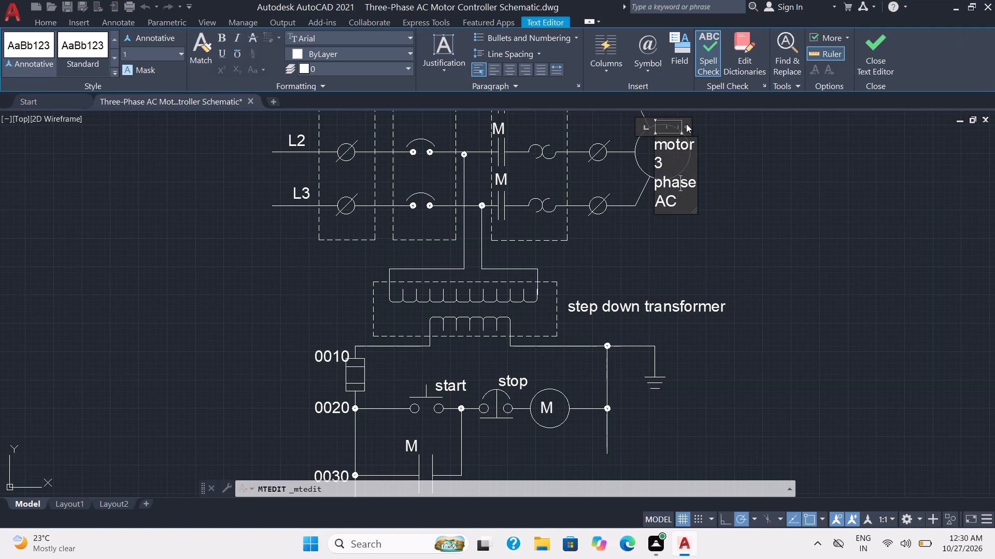
pyautogui.moveTo(686, 125); pyautogui.dragTo(737, 125)
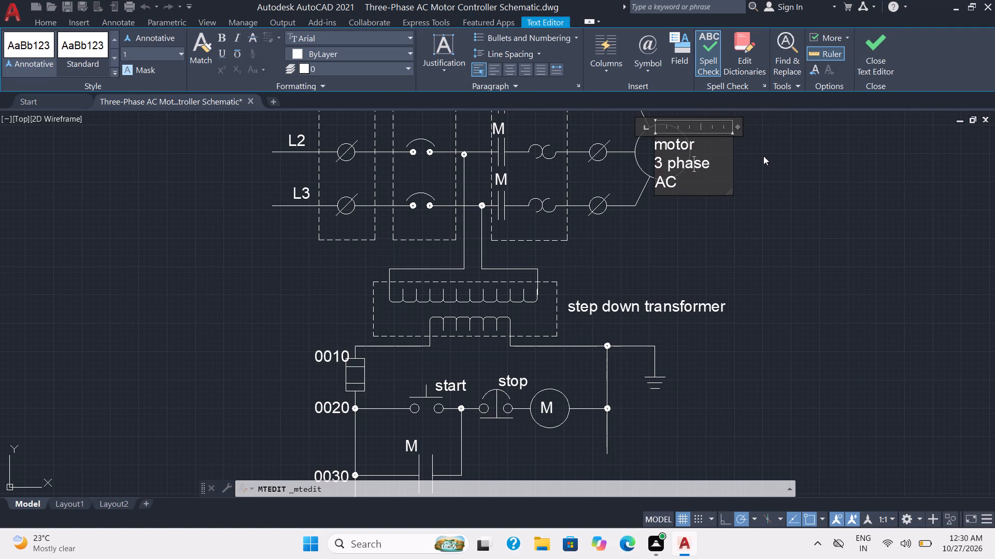
pyautogui.click(763, 157)
# Move the "motor 3 phase AC" label slightly toward the circuit so it sits over the motor circle.
pyautogui.click(674, 163)
pyautogui.press('m')
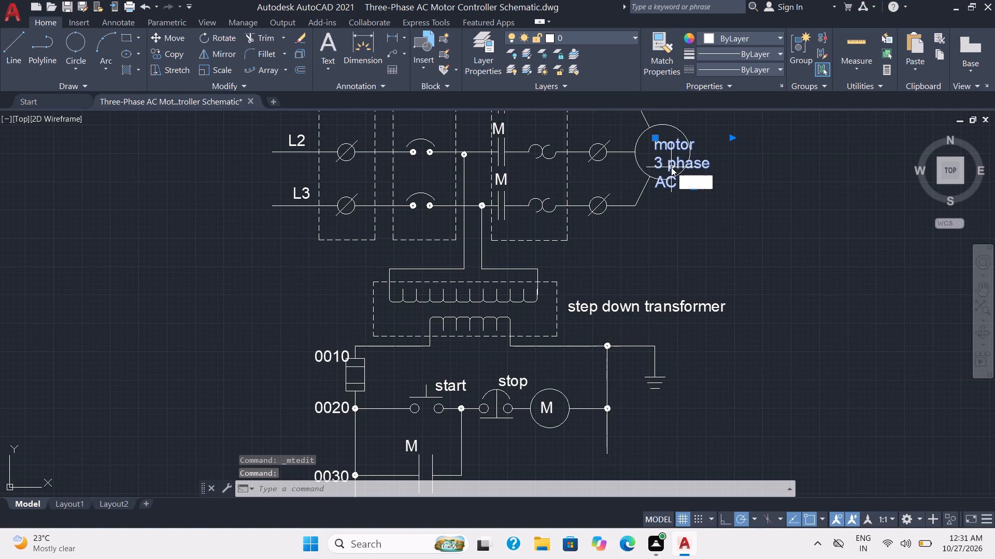
pyautogui.press('Return')
pyautogui.click(671, 168)
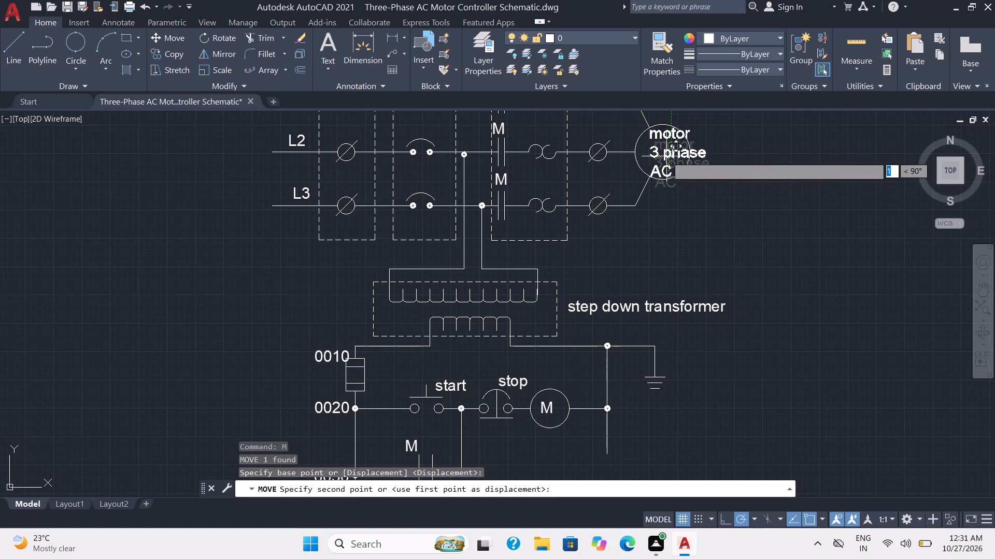
pyautogui.scroll(2, 666, 156)
pyautogui.moveTo(660, 161); pyautogui.dragTo(660, 216, button='middle')
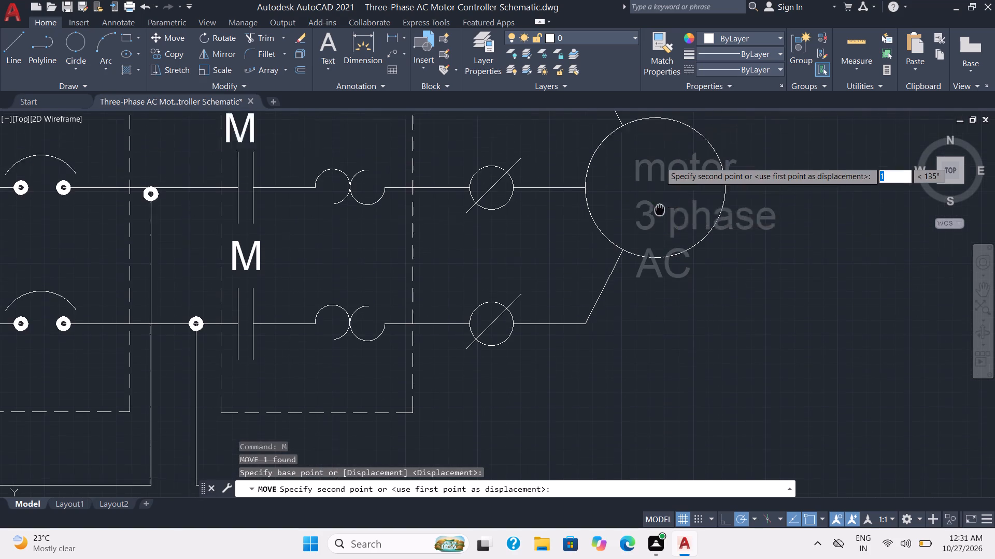
pyautogui.moveTo(660, 216); pyautogui.dragTo(647, 307, button='middle')
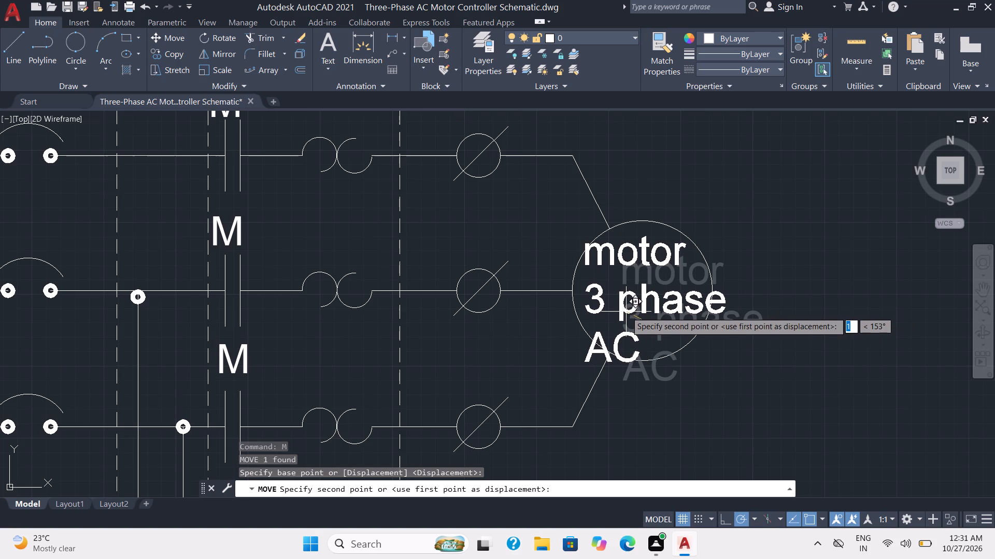
pyautogui.click(631, 312)
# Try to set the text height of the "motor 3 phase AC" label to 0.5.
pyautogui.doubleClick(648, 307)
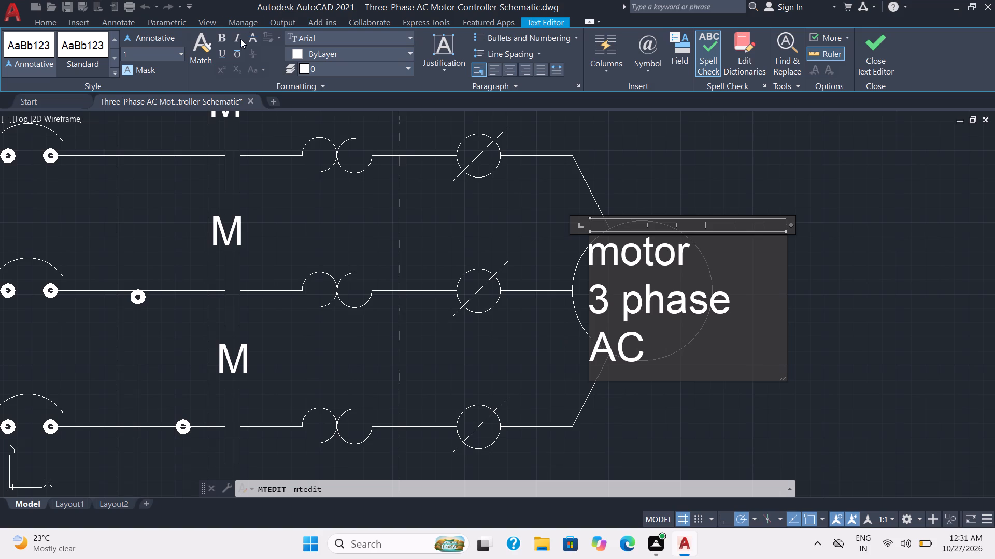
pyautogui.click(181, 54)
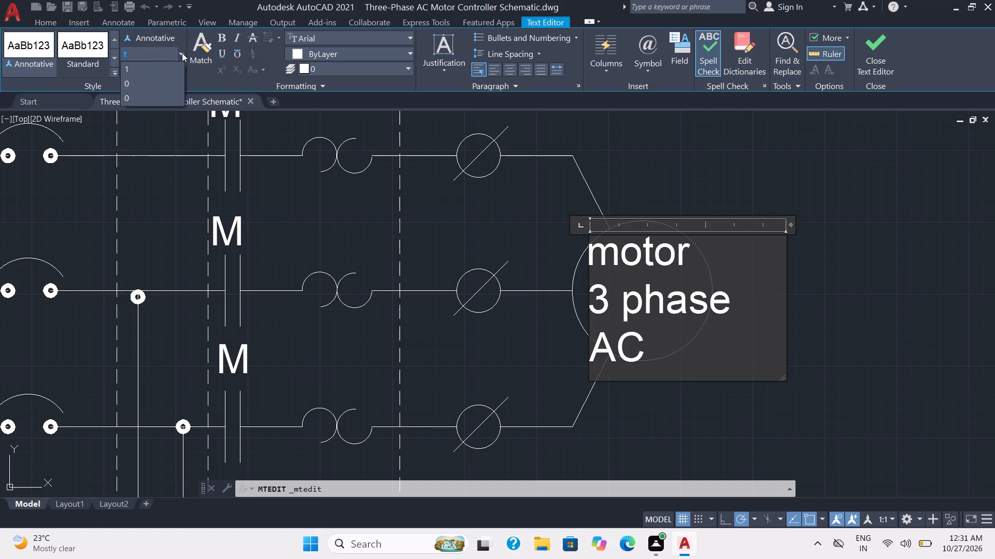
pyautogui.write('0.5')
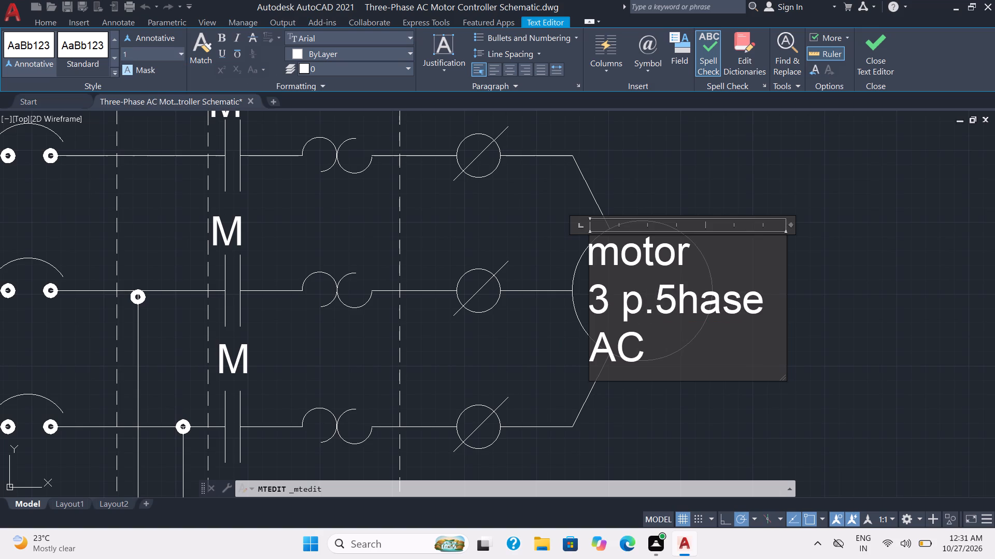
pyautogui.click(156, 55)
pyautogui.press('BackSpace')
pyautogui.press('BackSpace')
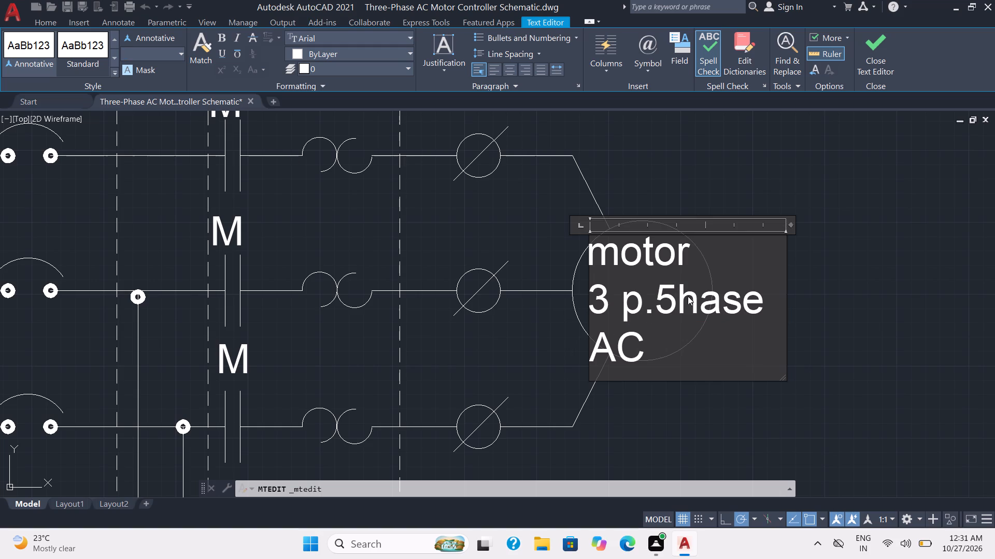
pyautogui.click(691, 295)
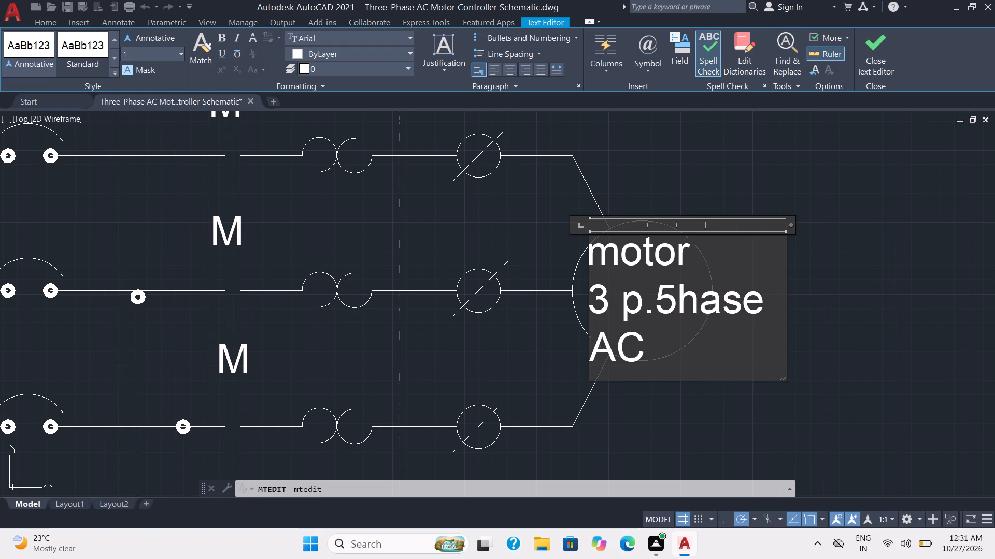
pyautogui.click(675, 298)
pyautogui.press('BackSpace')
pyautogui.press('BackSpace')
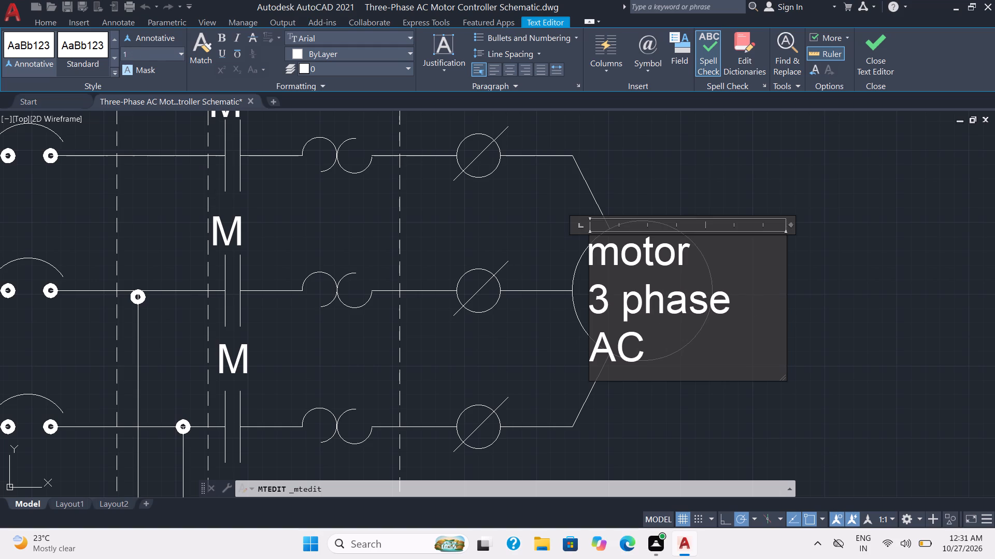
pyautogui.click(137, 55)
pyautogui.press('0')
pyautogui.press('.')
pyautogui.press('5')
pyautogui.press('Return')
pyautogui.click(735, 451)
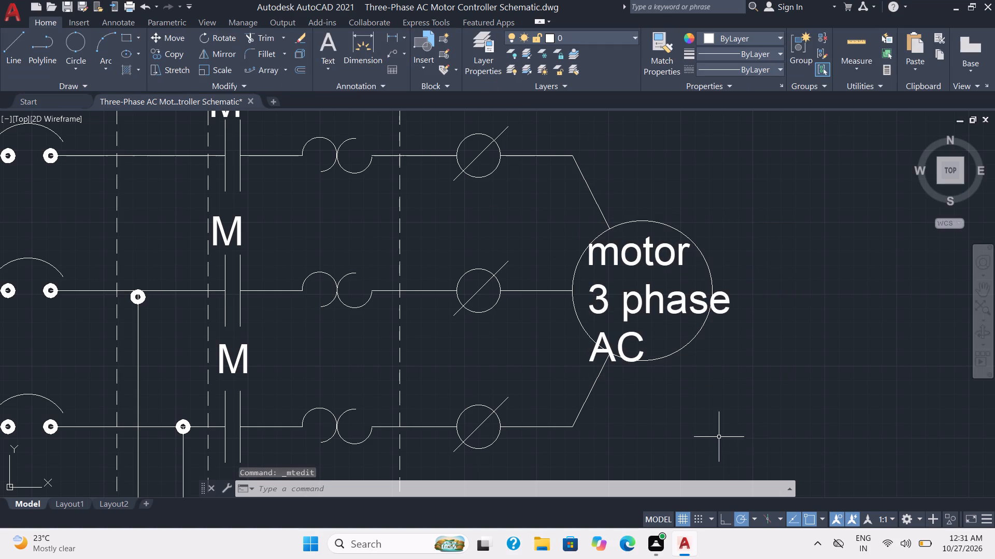
# Widen the "motor starter" text box above its dashed enclosure so the label fits on a single line.
pyautogui.scroll(-2, 690, 408)
pyautogui.moveTo(686, 433); pyautogui.dragTo(674, 304, button='middle')
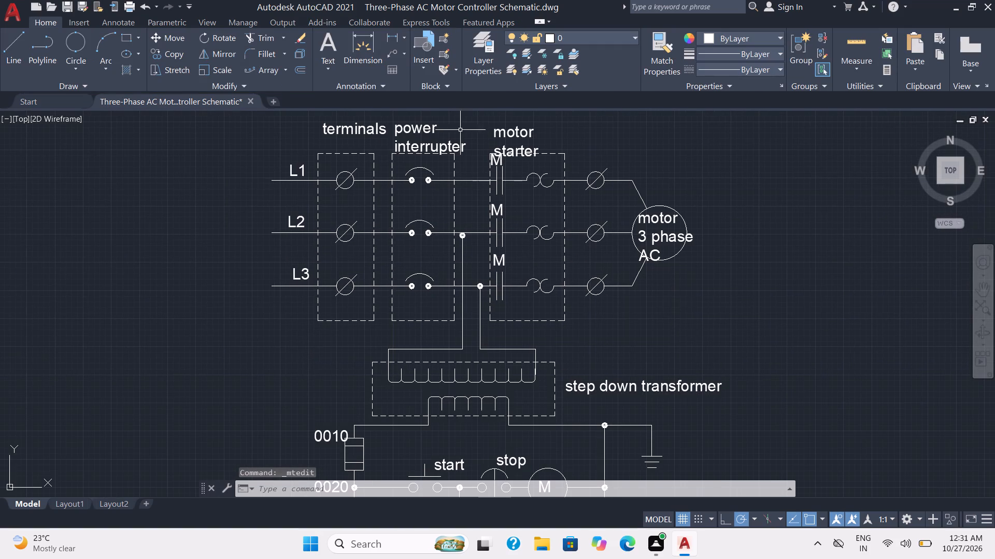
pyautogui.moveTo(673, 322); pyautogui.dragTo(760, 457, button='middle')
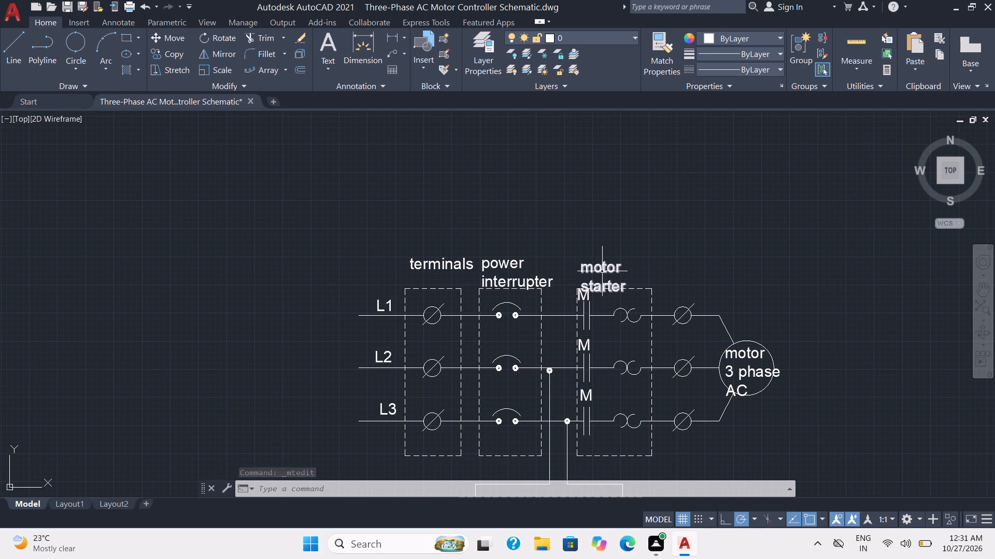
pyautogui.click(602, 271)
pyautogui.doubleClick(609, 270)
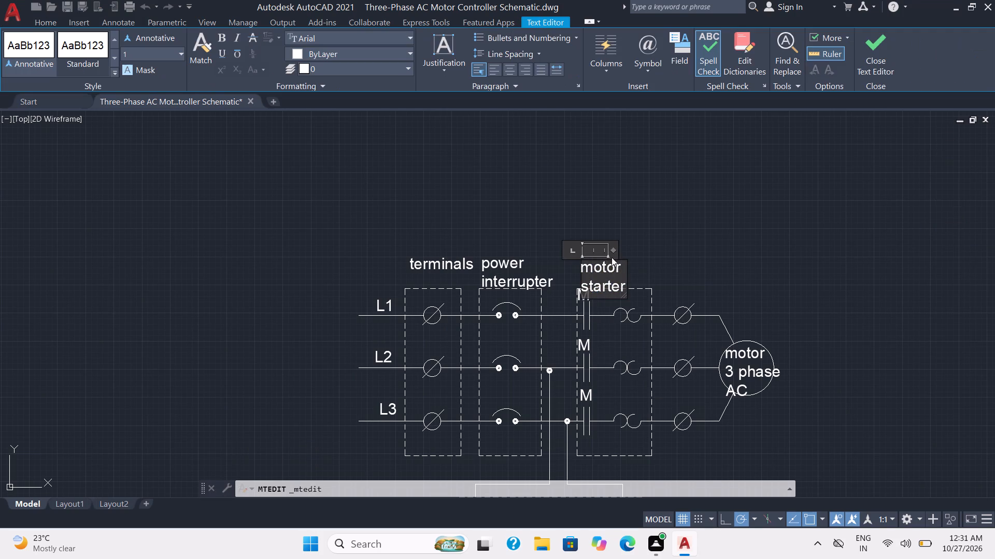
pyautogui.moveTo(612, 253); pyautogui.dragTo(682, 244)
pyautogui.click(699, 220)
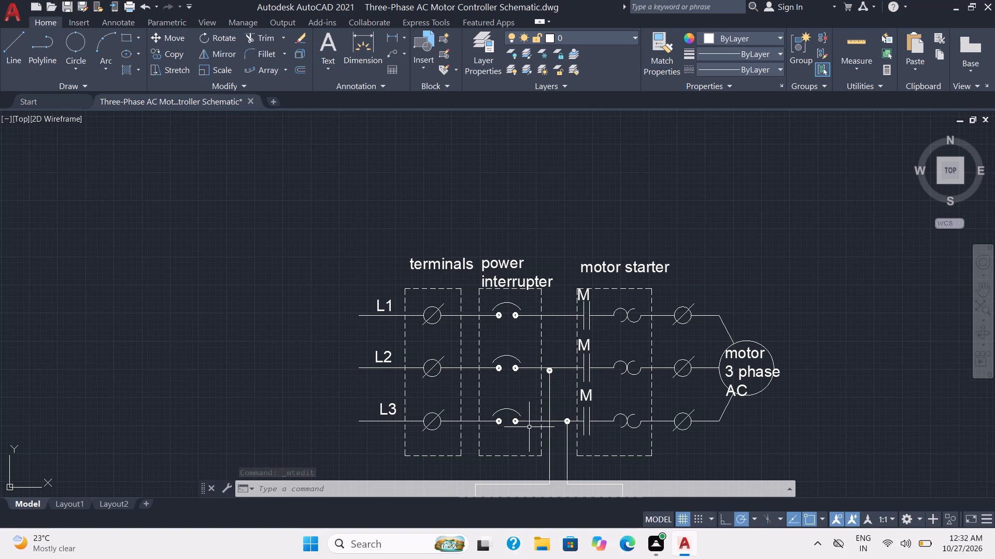
# Save the finished motor controller schematic drawing.
pyautogui.scroll(-2, 532, 429)
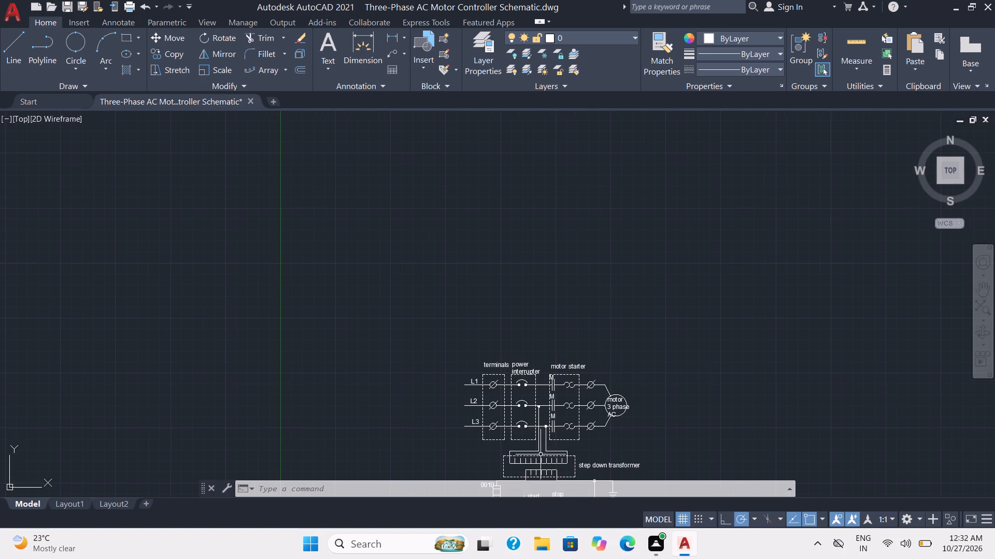
pyautogui.moveTo(646, 371); pyautogui.dragTo(583, 224, button='middle')
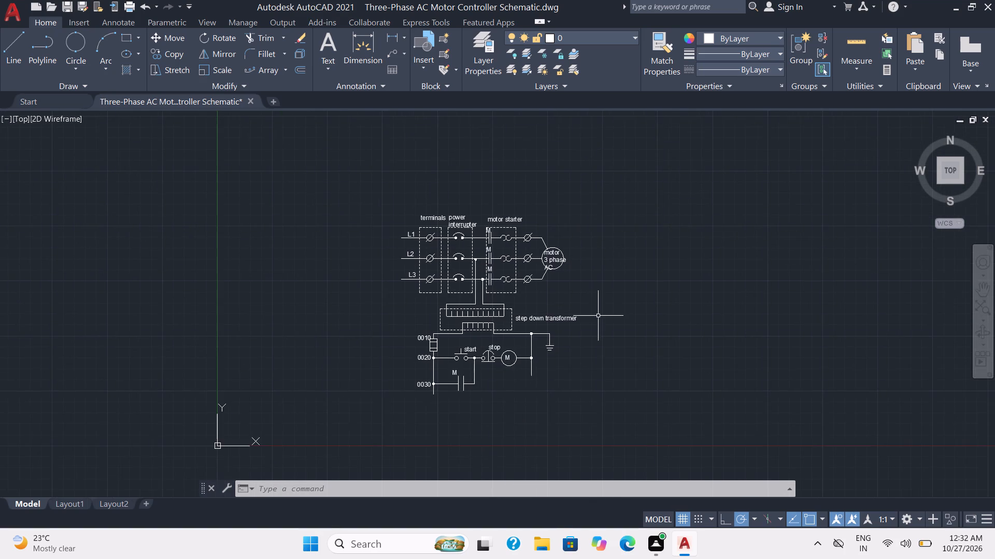
pyautogui.scroll(1, 598, 318)
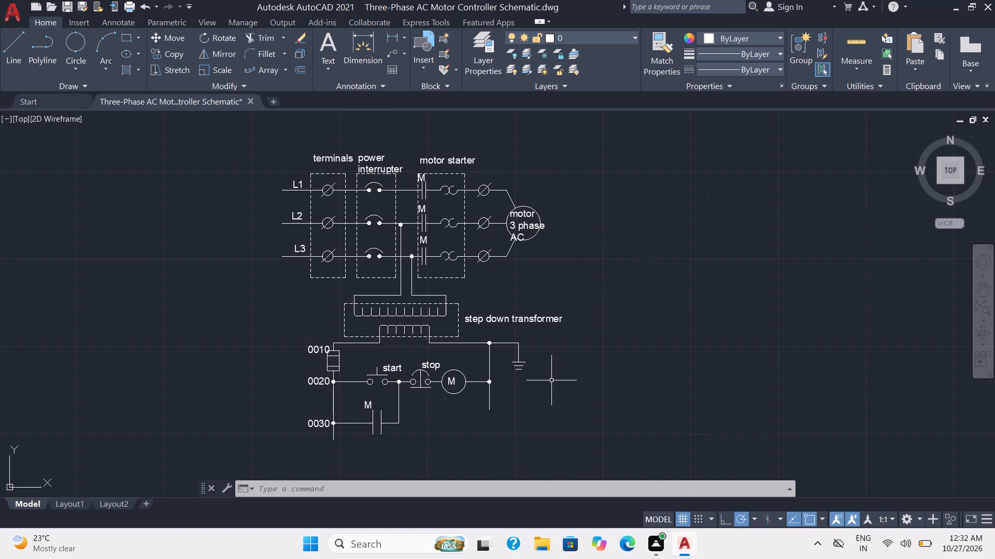
pyautogui.scroll(1, 551, 380)
pyautogui.hotkey('ctrl', 's')
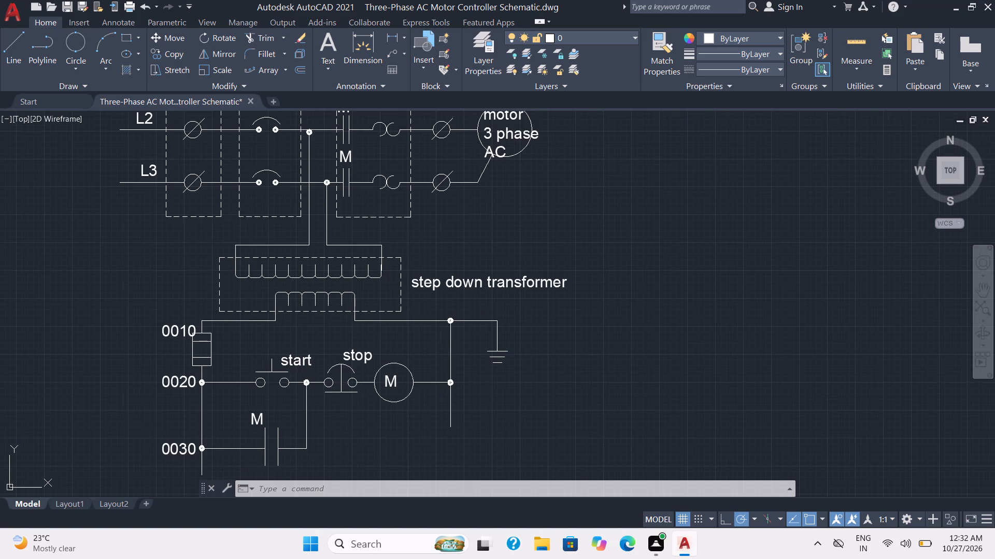
pyautogui.scroll(-1, 547, 378)
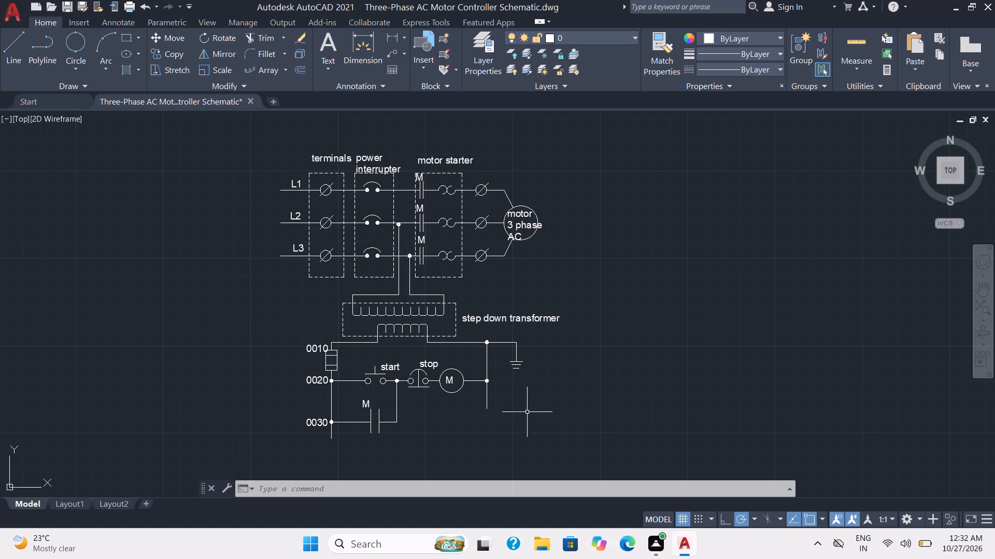
pyautogui.hotkey('ctrl', 's')
# Turn off command logging with the LOGFILEOFF command.
pyautogui.press('l')
pyautogui.write('ogfilr')
pyautogui.press('BackSpace')
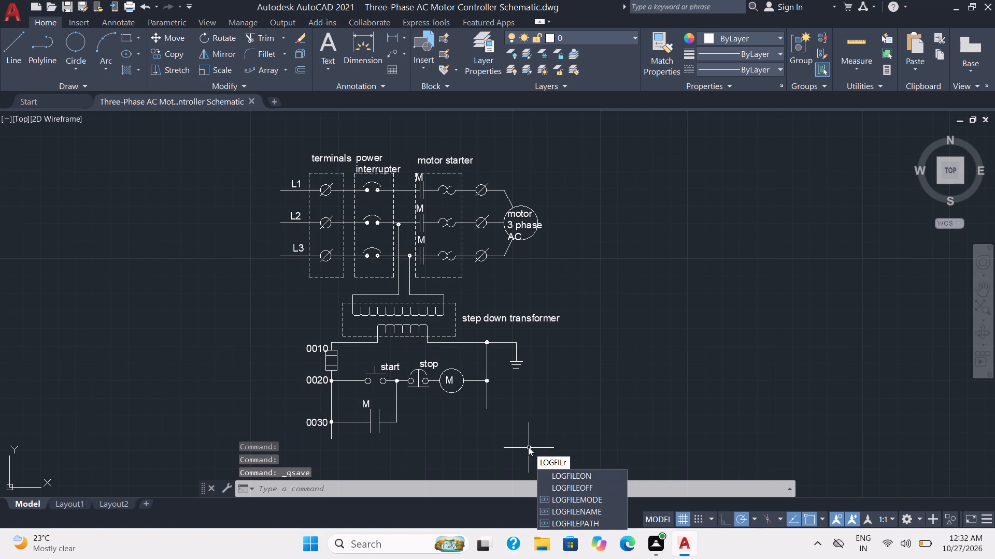
pyautogui.click(571, 487)
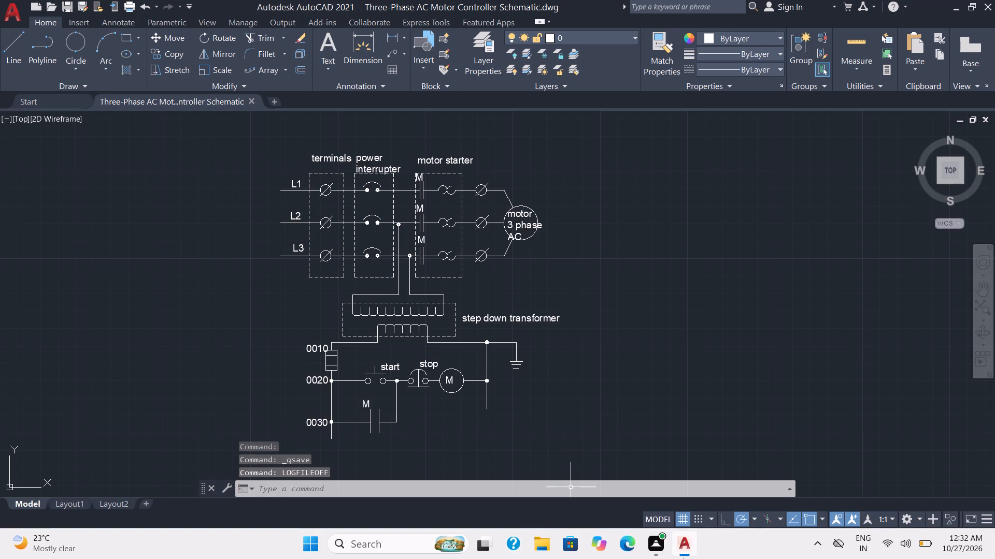